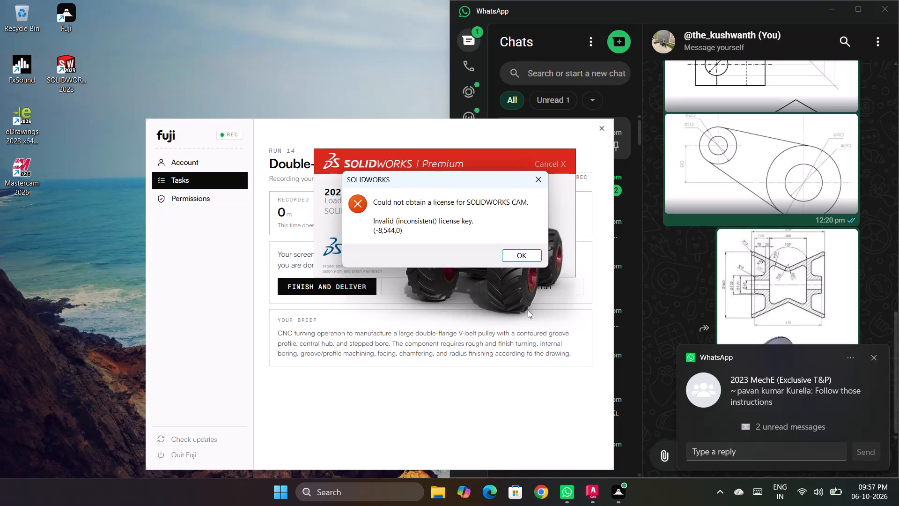
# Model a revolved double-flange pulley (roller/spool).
# Dismiss the licence error, create a new part and start a sketch on the Front Plane.
pyautogui.click(529, 255)
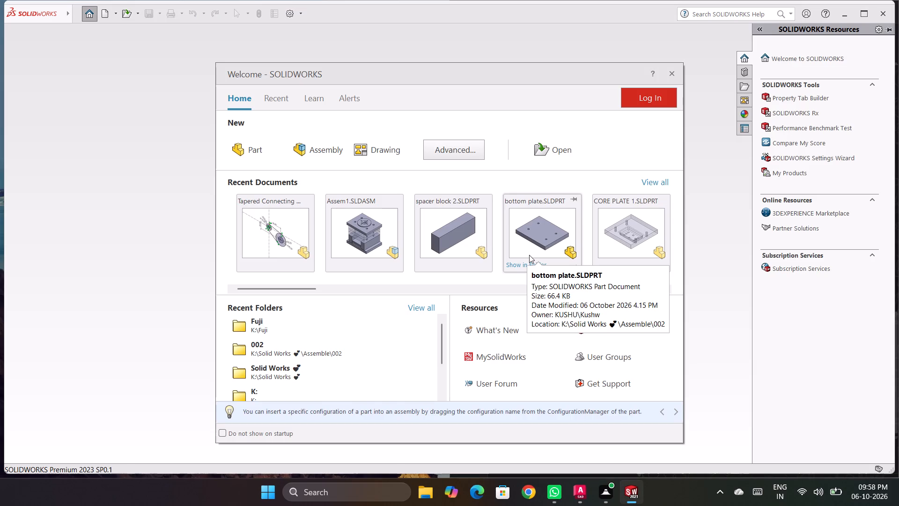
pyautogui.click(274, 147)
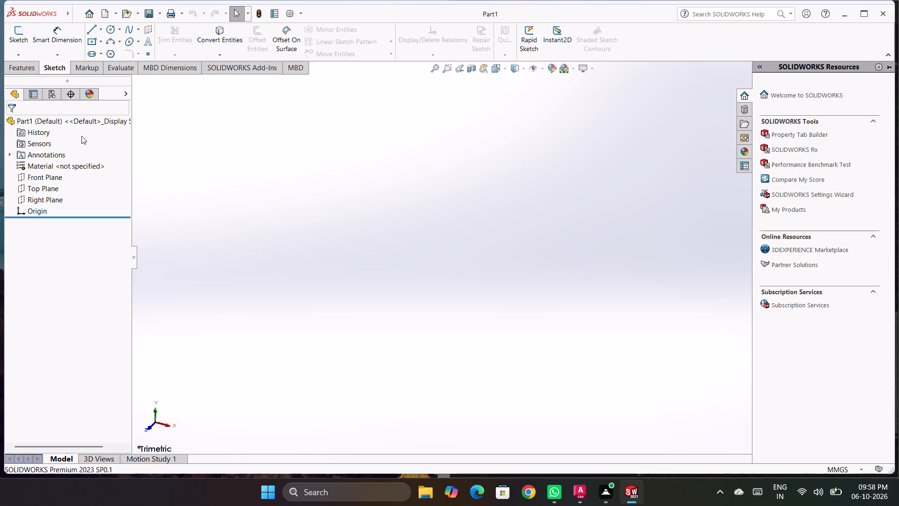
pyautogui.click(23, 31)
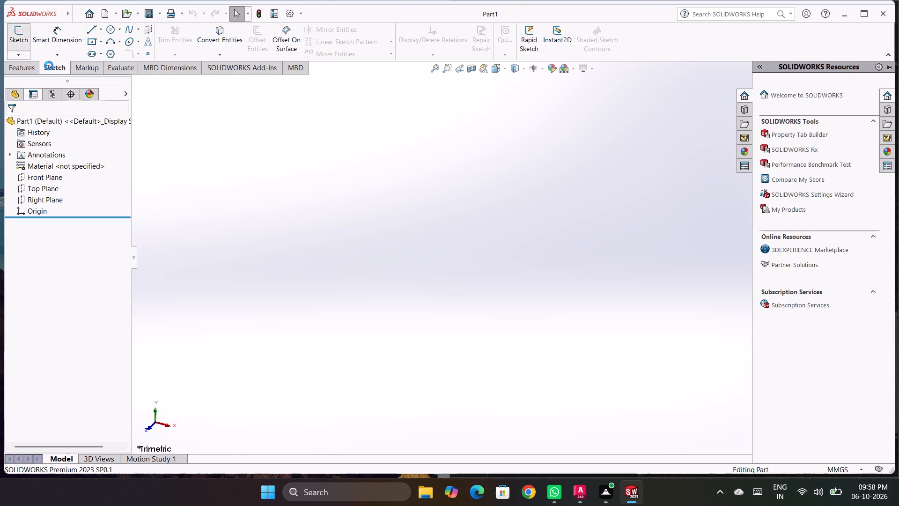
pyautogui.click(383, 144)
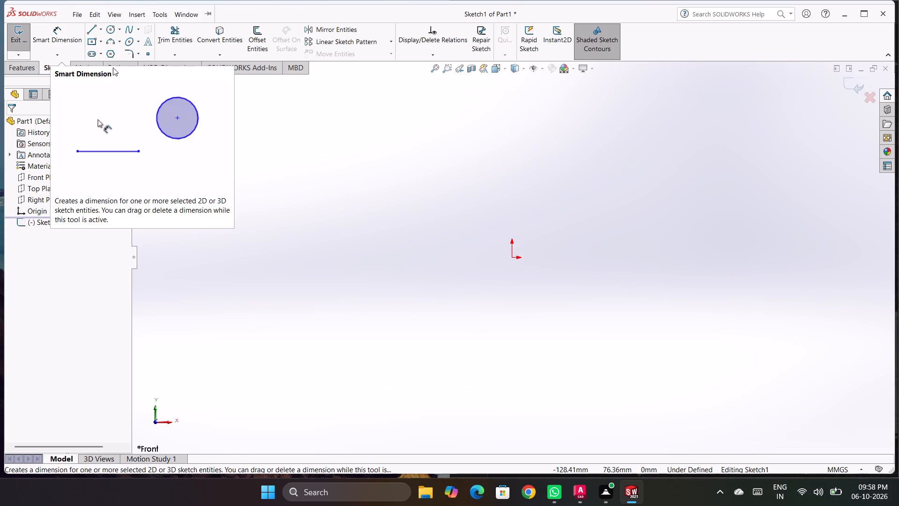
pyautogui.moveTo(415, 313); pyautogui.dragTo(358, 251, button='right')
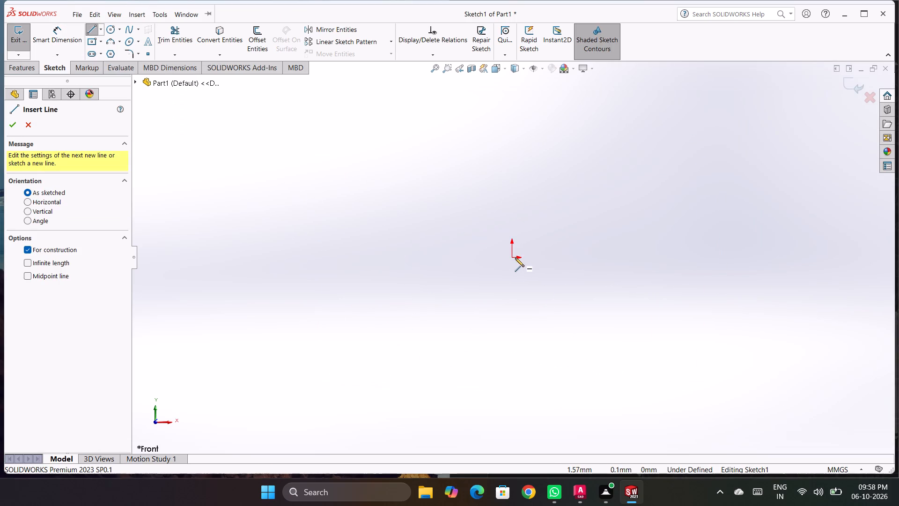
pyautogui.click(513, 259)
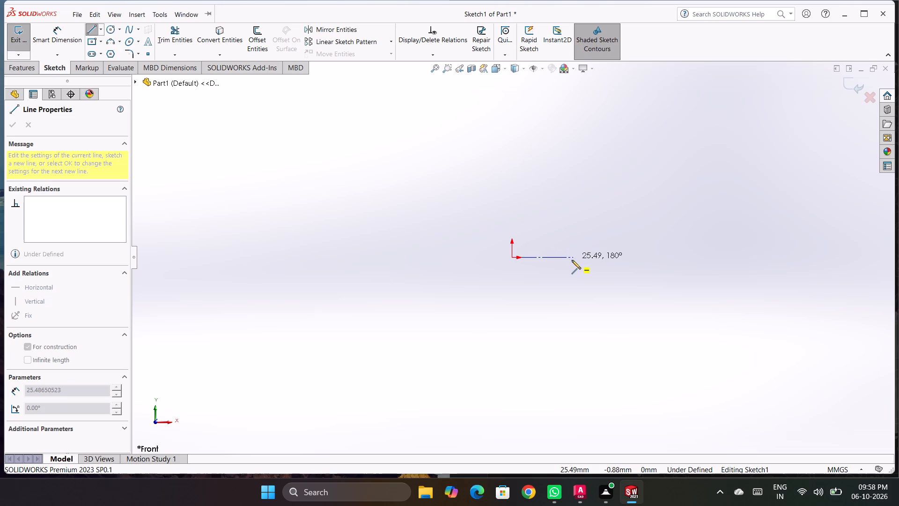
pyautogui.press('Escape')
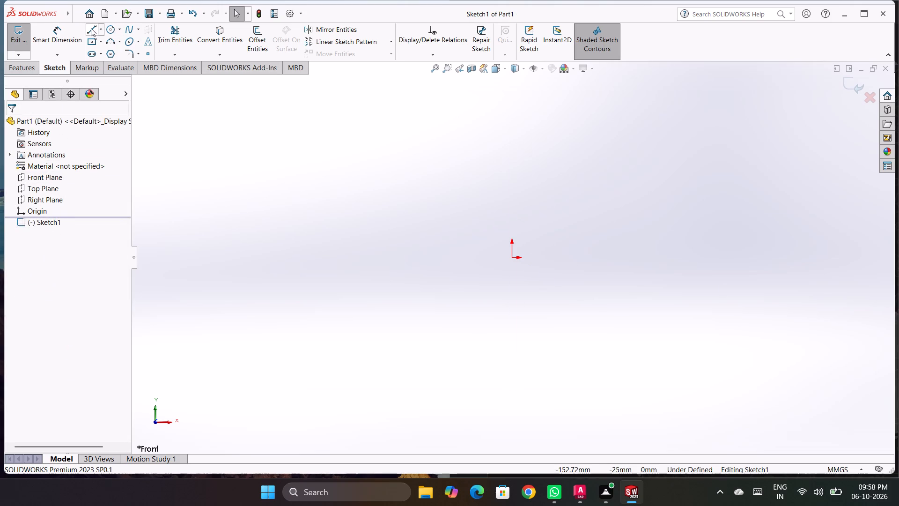
# Sketch infinite-length horizontal and vertical construction lines through the origin.
pyautogui.moveTo(348, 259); pyautogui.dragTo(279, 173, button='right')
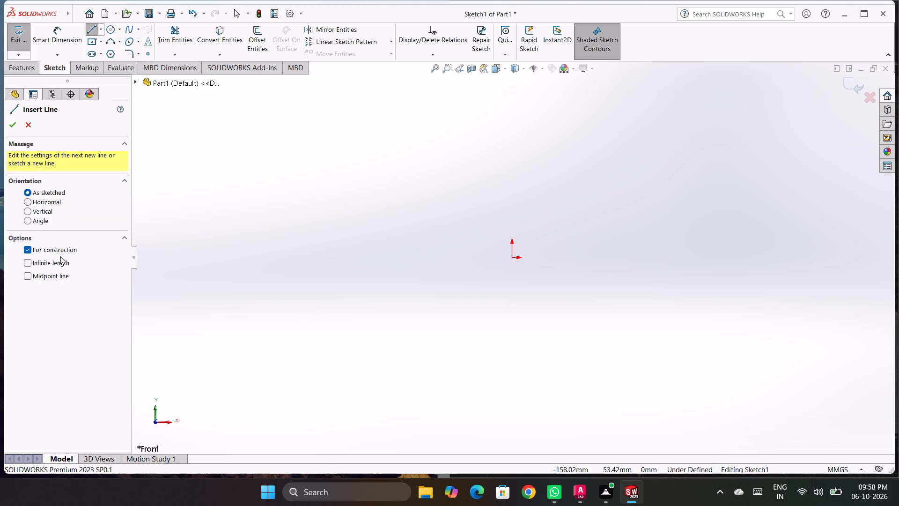
pyautogui.click(54, 269)
pyautogui.click(55, 262)
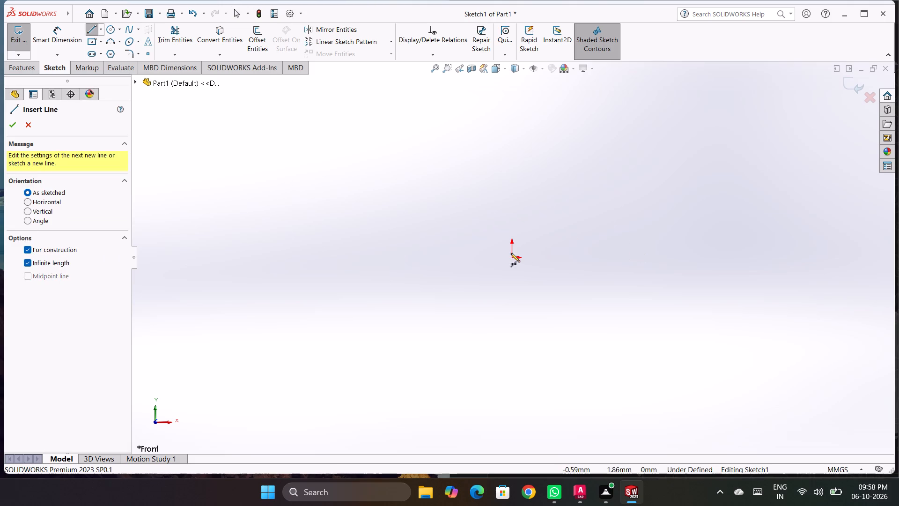
pyautogui.click(512, 256)
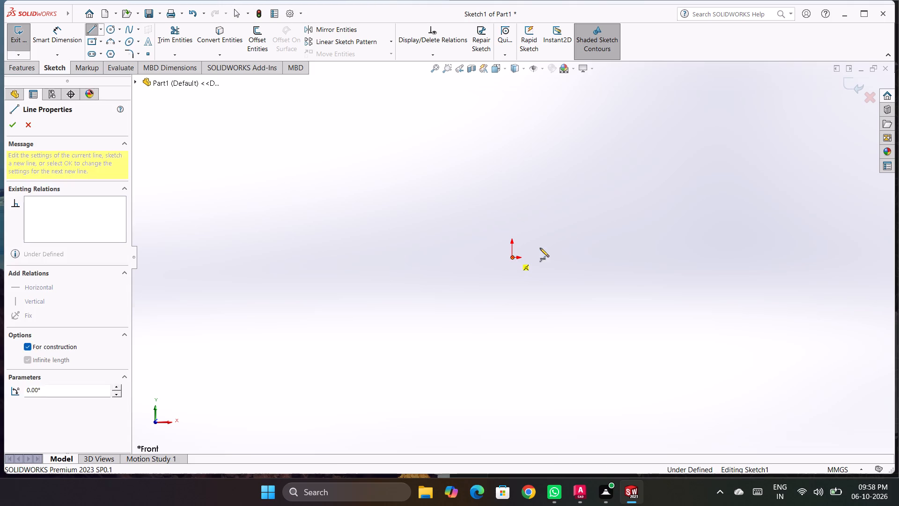
pyautogui.click(550, 256)
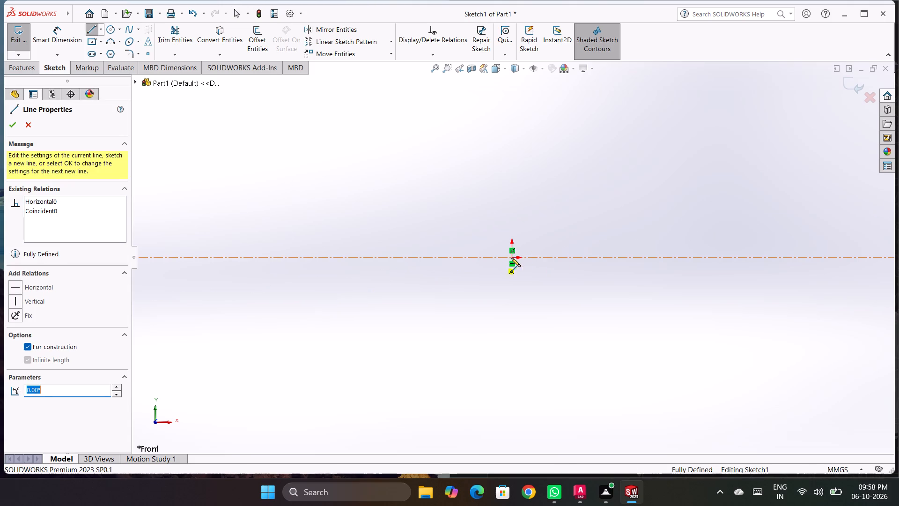
pyautogui.click(514, 257)
pyautogui.click(509, 213)
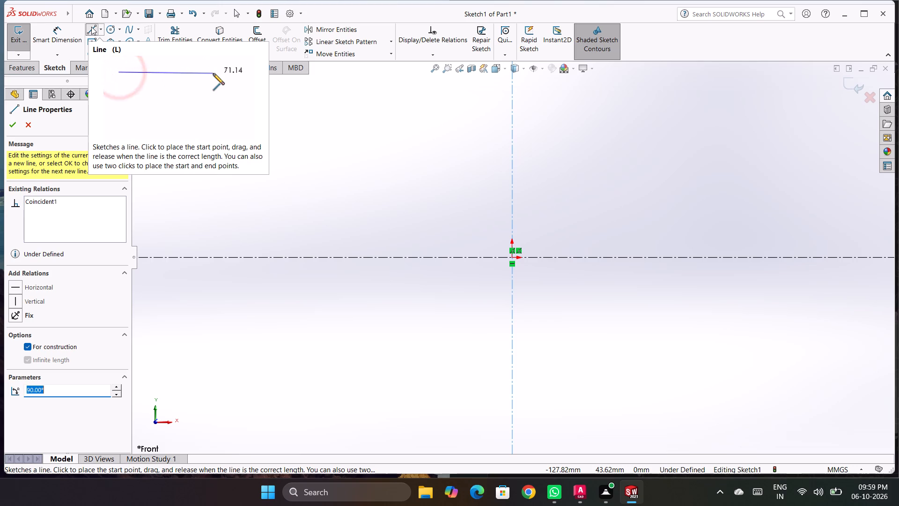
pyautogui.rightClick(326, 156)
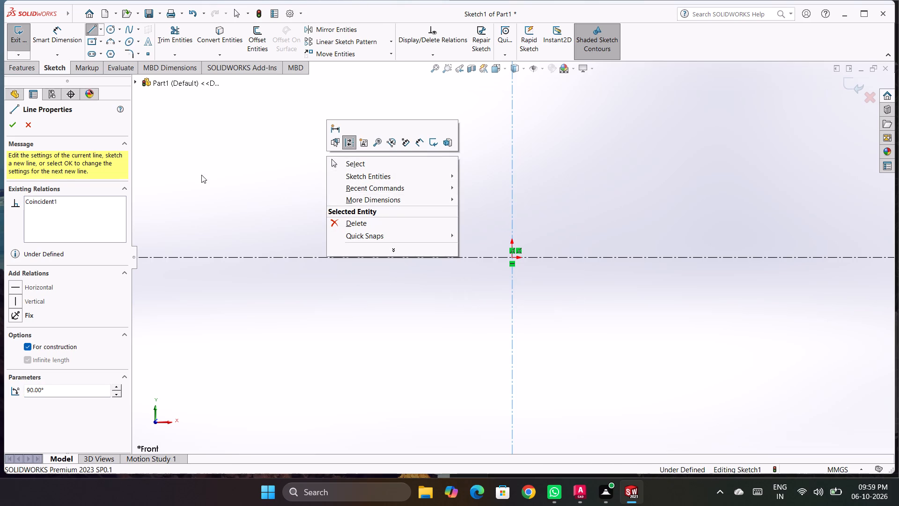
pyautogui.click(180, 167)
# Examine the keyboard shortcut assignments in the interface customization settings, then close them.
pyautogui.rightClick(385, 15)
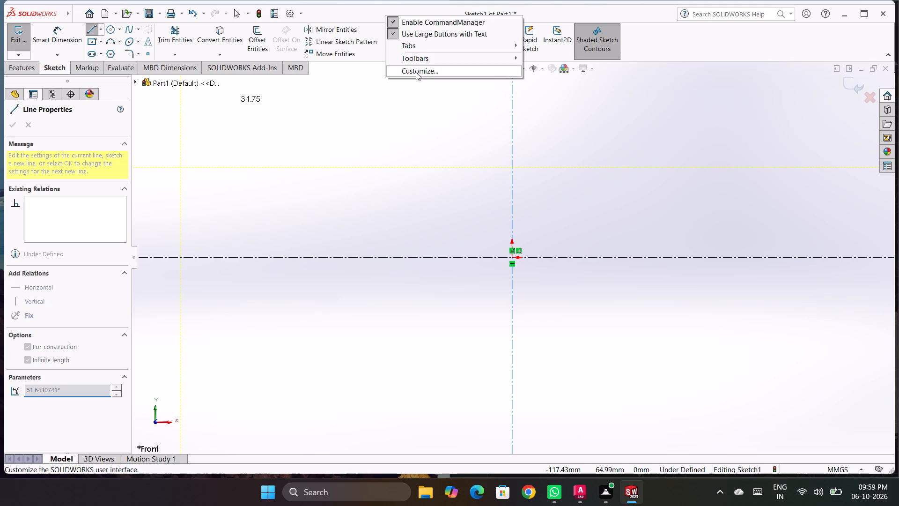
pyautogui.click(417, 74)
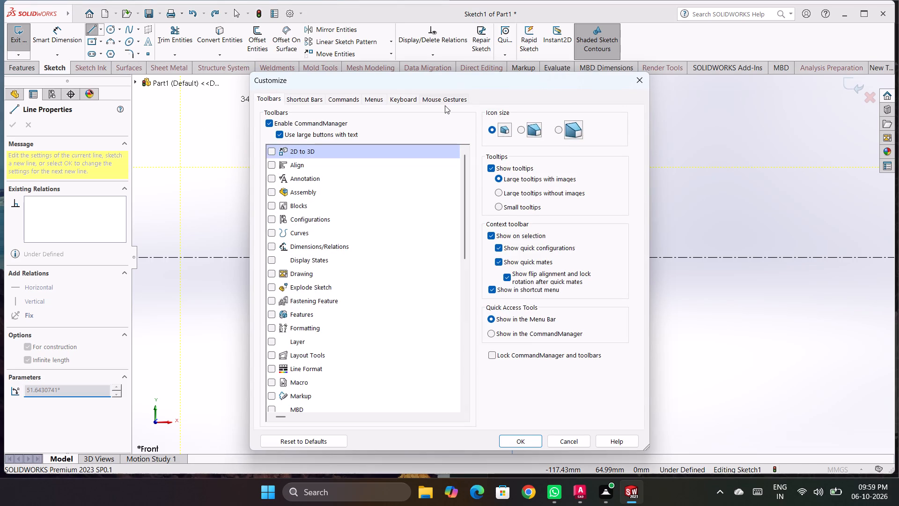
pyautogui.click(446, 93)
pyautogui.click(397, 101)
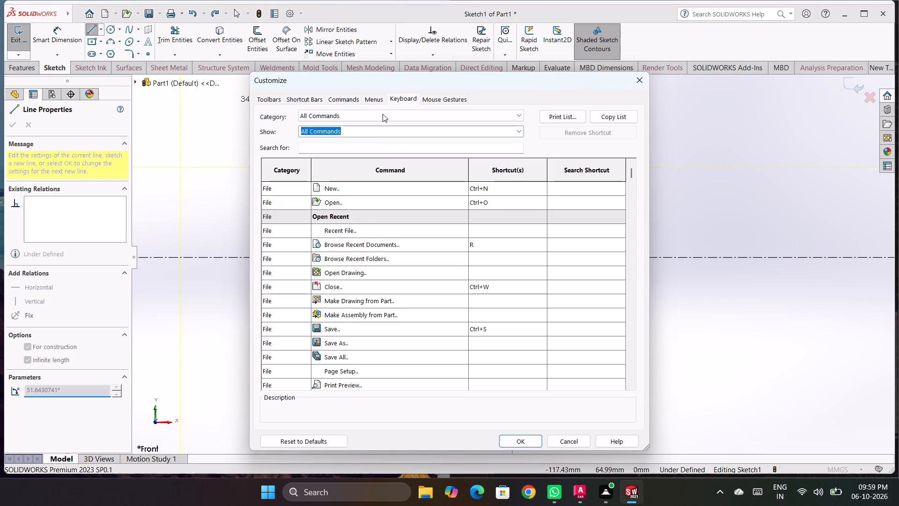
pyautogui.scroll(-3, 366, 242)
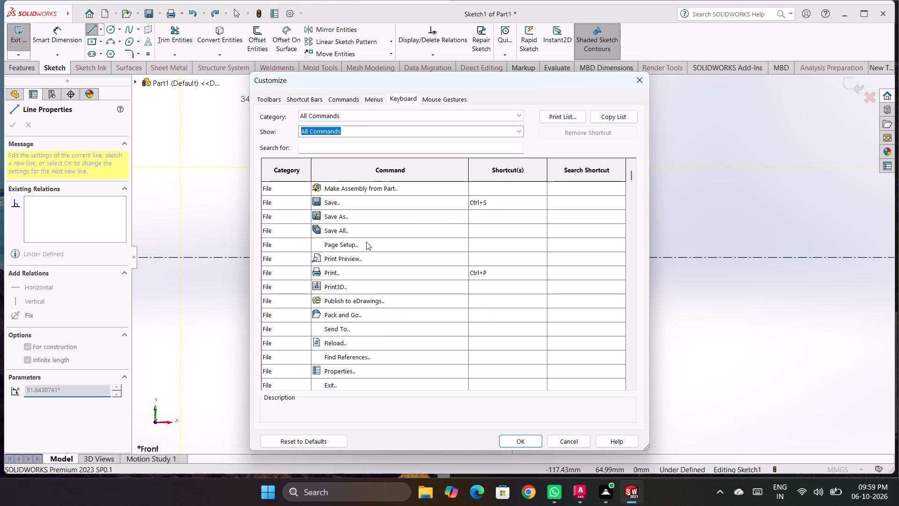
pyautogui.scroll(-4, 366, 241)
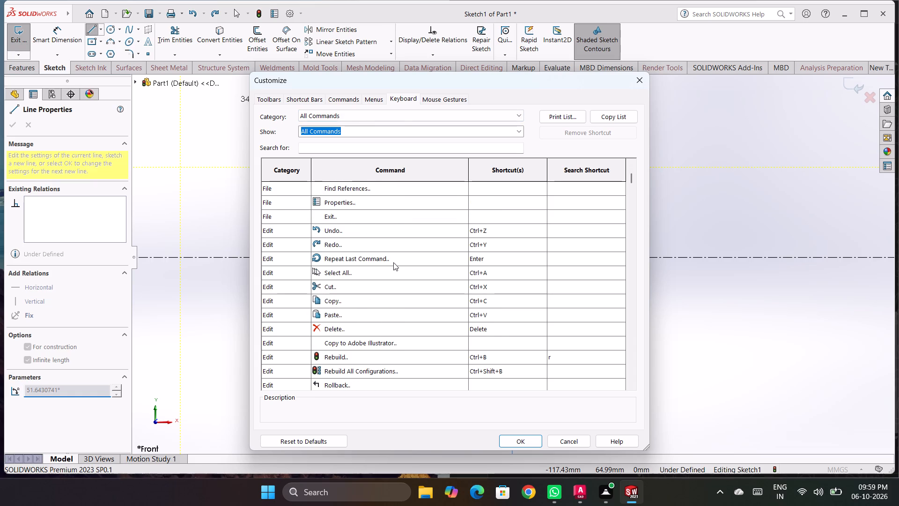
pyautogui.scroll(-1, 459, 379)
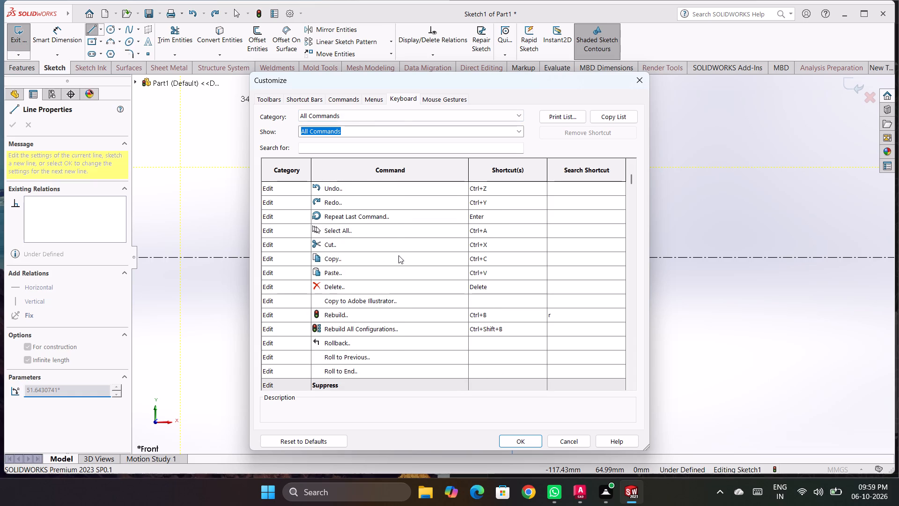
pyautogui.scroll(-2, 398, 255)
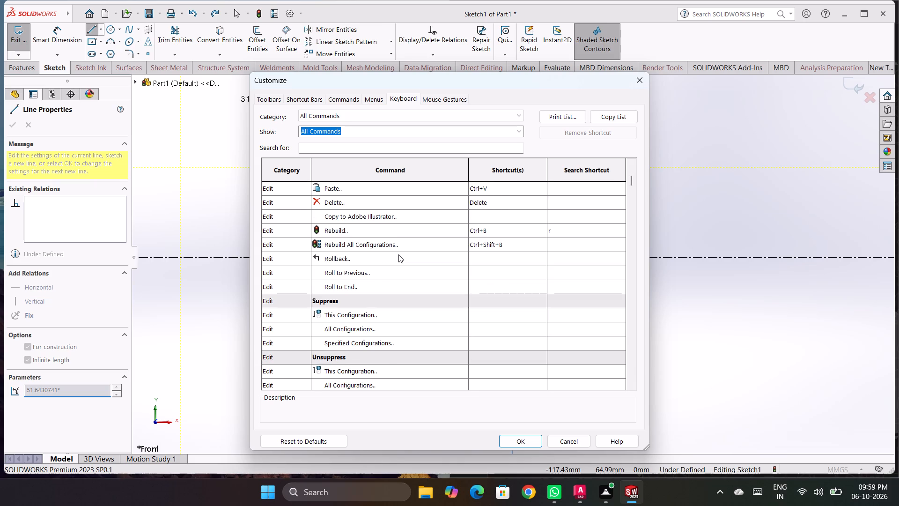
pyautogui.scroll(-5, 398, 254)
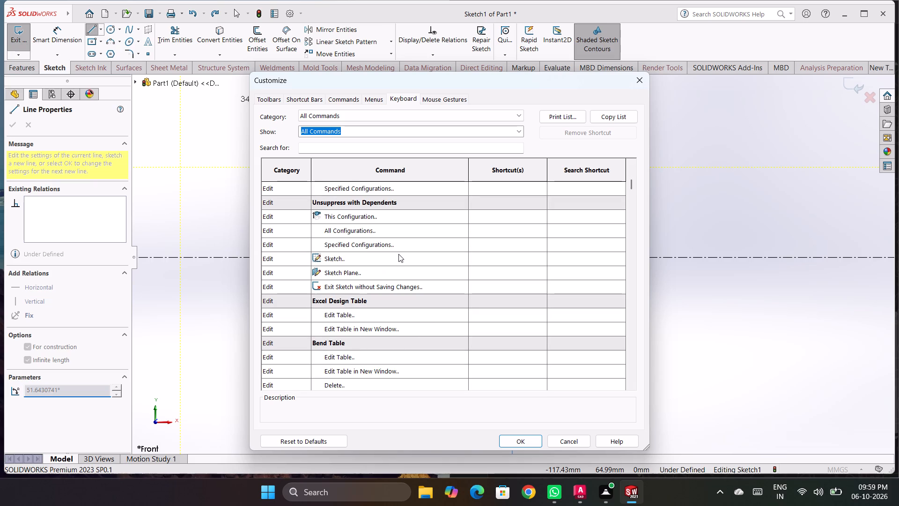
pyautogui.scroll(-3, 398, 253)
pyautogui.scroll(2, 398, 253)
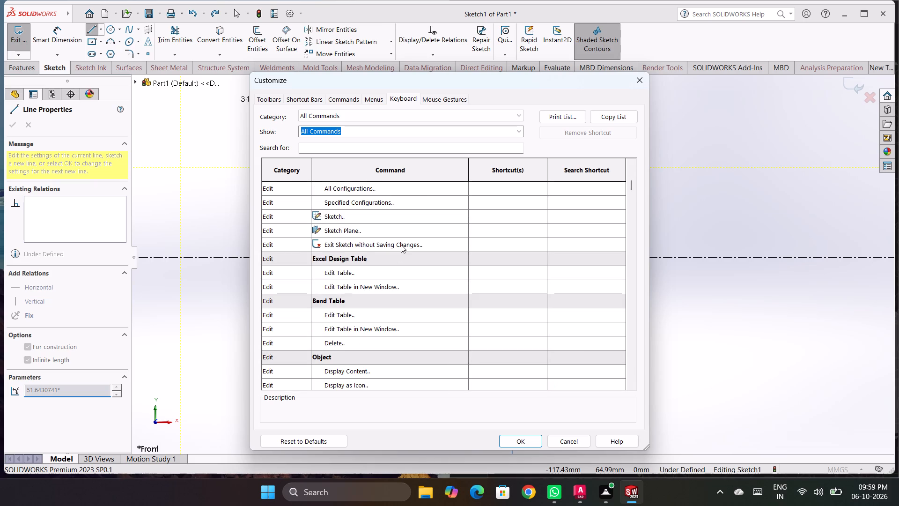
pyautogui.scroll(1, 401, 245)
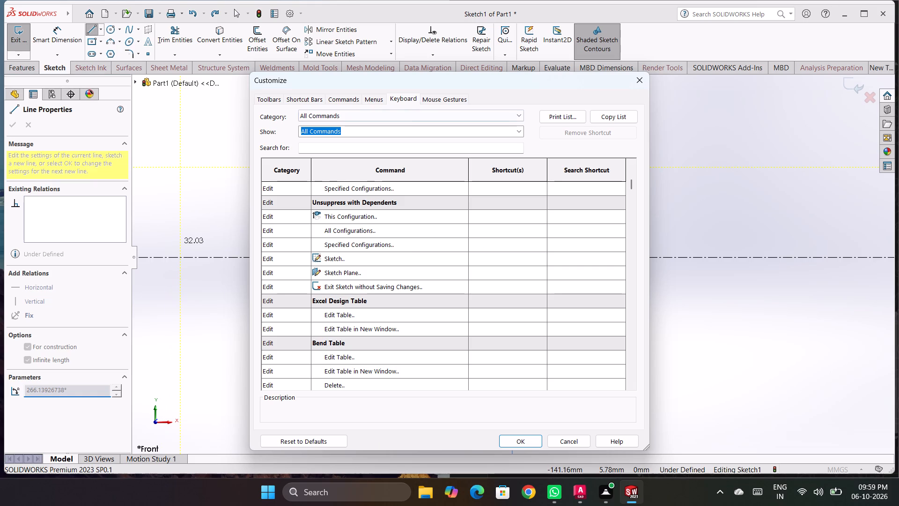
pyautogui.press('Escape')
pyautogui.press('Escape')
pyautogui.press('Escape')
pyautogui.press('Escape')
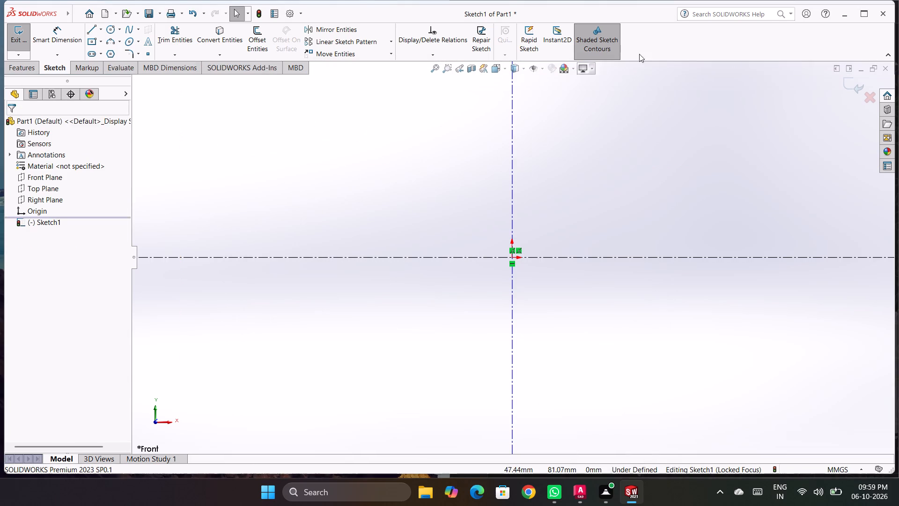
pyautogui.press('Escape')
# Find the Smart Dimension command in the keyboard customization by searching "smart" and assign it the shortcut Shift+D.
pyautogui.rightClick(659, 39)
pyautogui.rightClick(659, 40)
pyautogui.click(698, 89)
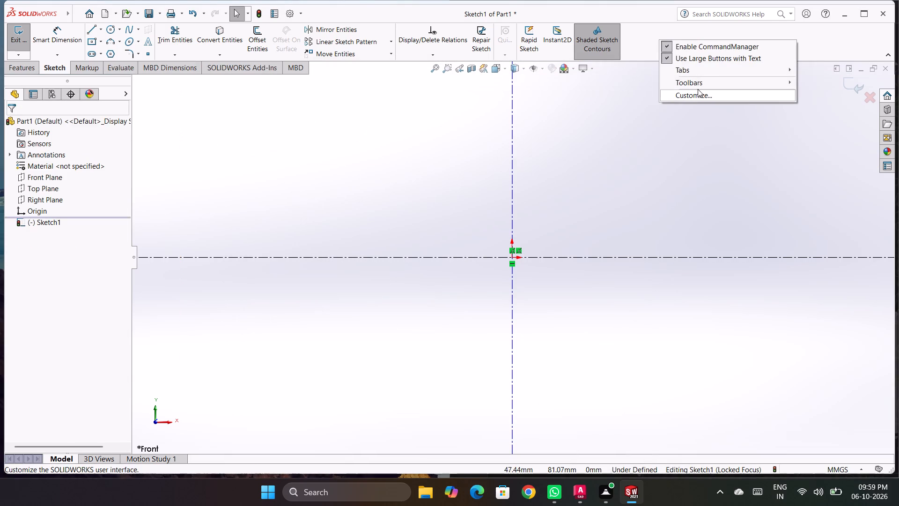
pyautogui.click(398, 94)
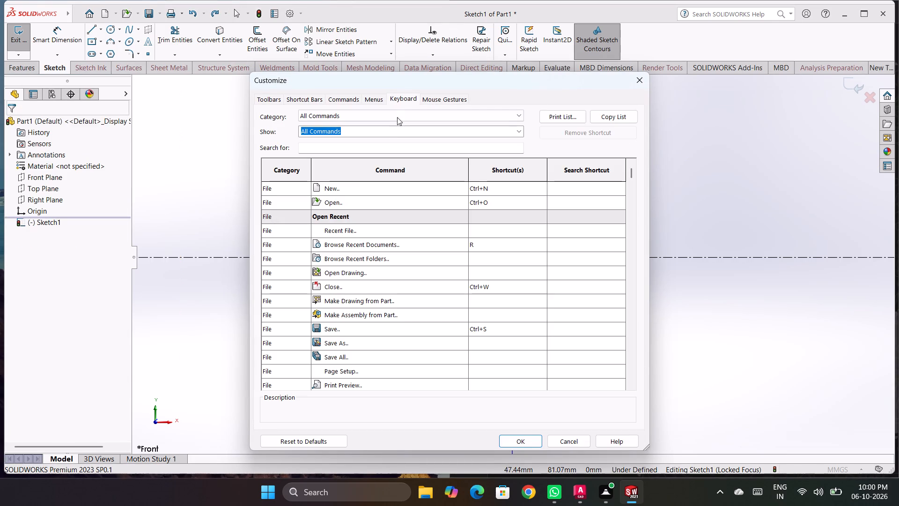
pyautogui.click(347, 142)
pyautogui.click(347, 145)
pyautogui.press('s')
pyautogui.write('mart')
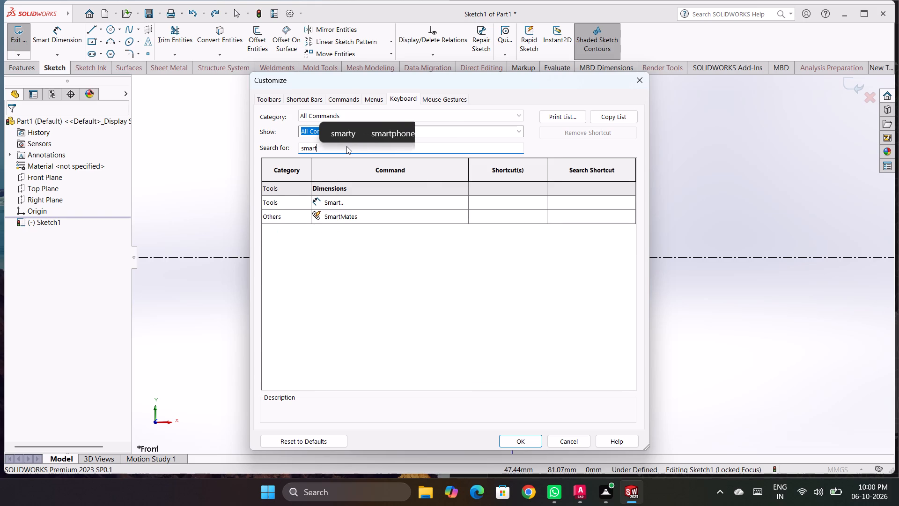
pyautogui.click(495, 205)
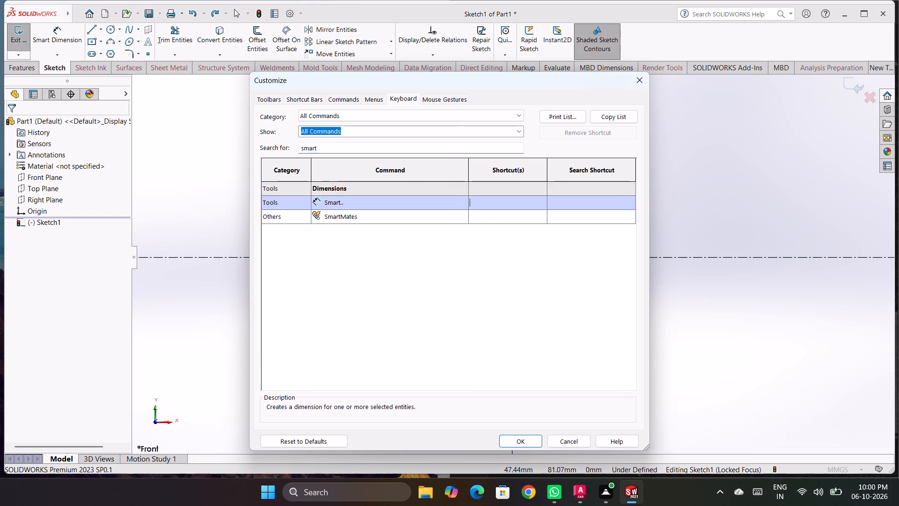
pyautogui.hotkey('shift', 'd')
# Search the commands for "extru" and assign Shift+E to Boss/Base Extrude and Ctrl+Shift+E to Cut Extrude.
pyautogui.moveTo(330, 149); pyautogui.dragTo(244, 129)
pyautogui.write('extru')
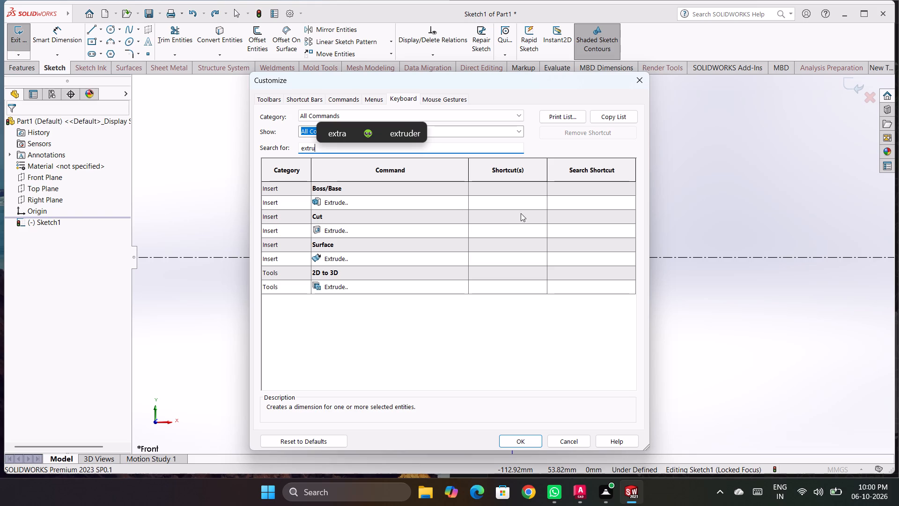
pyautogui.click(505, 201)
pyautogui.hotkey('shift', 'e')
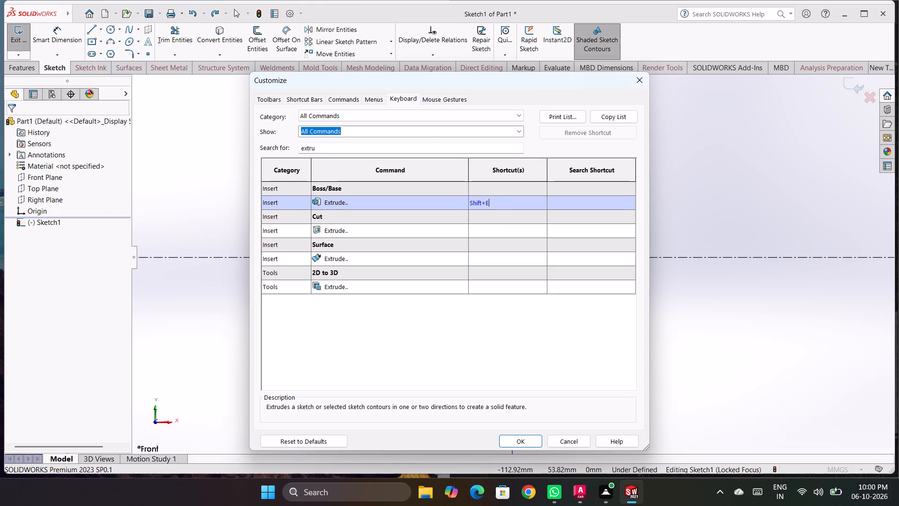
pyautogui.click(499, 228)
pyautogui.hotkey('ctrl', 'shift', 'e')
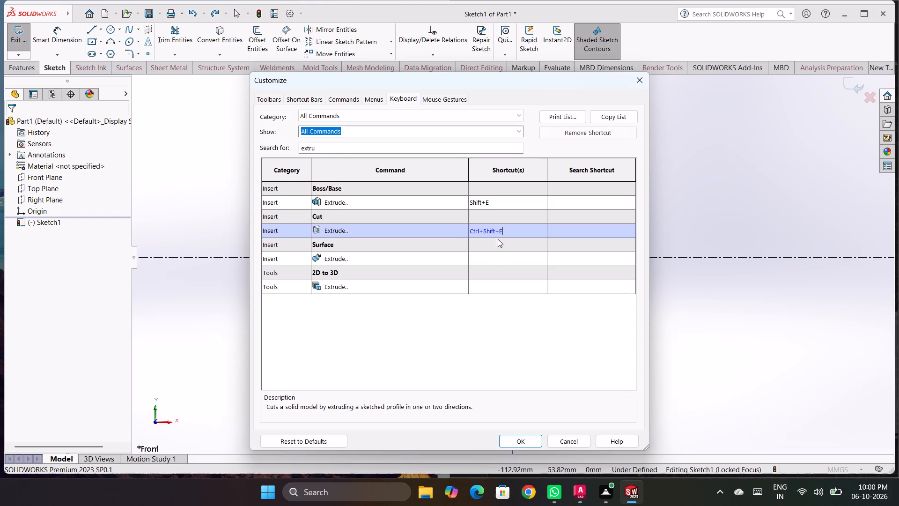
pyautogui.click(493, 261)
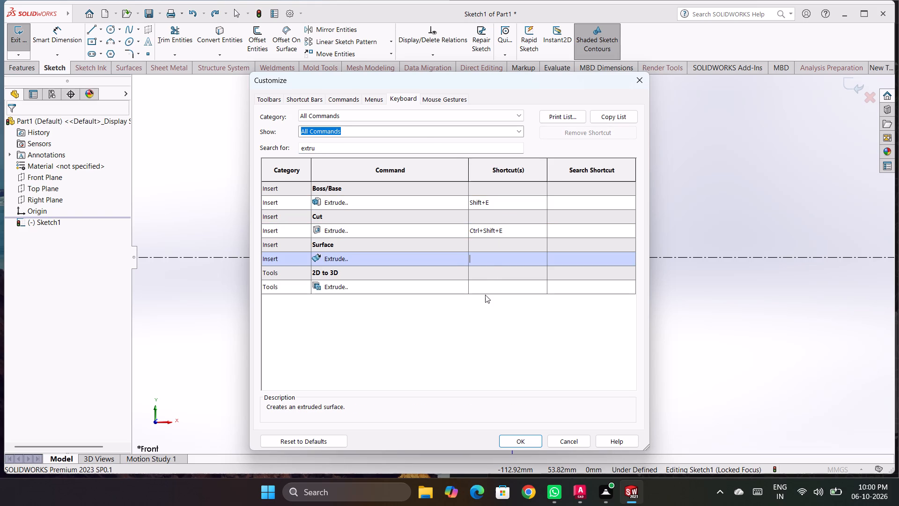
# Assign the shortcut Ctrl+E to the Surface Extrude command and apply the keyboard customization.
pyautogui.click(482, 286)
pyautogui.click(478, 247)
pyautogui.click(479, 258)
pyautogui.hotkey('ctrl', 'e')
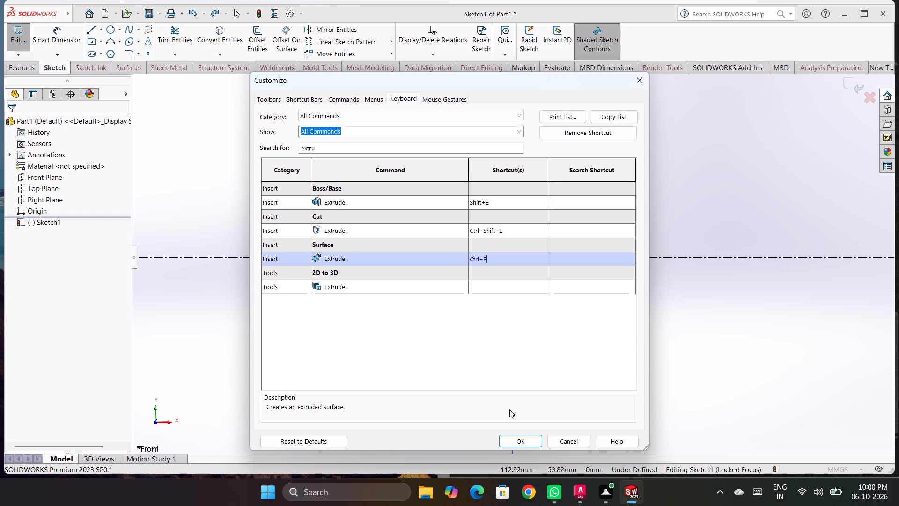
pyautogui.click(519, 442)
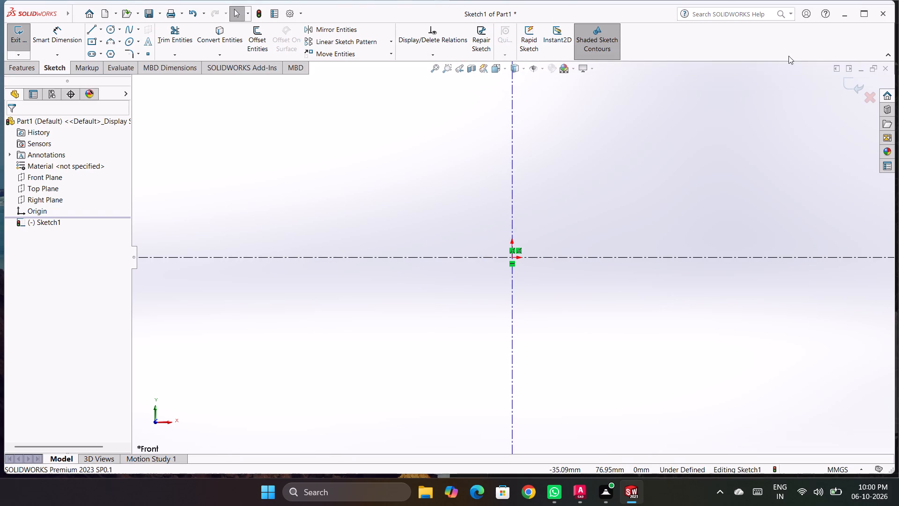
# Search the keyboard customization for "revolve" and assign Shift+U to Boss/Base Revolve, Ctrl+Shift+U to Cut Revolve and Ctrl+U to Surface Revolve.
pyautogui.rightClick(688, 51)
pyautogui.click(711, 107)
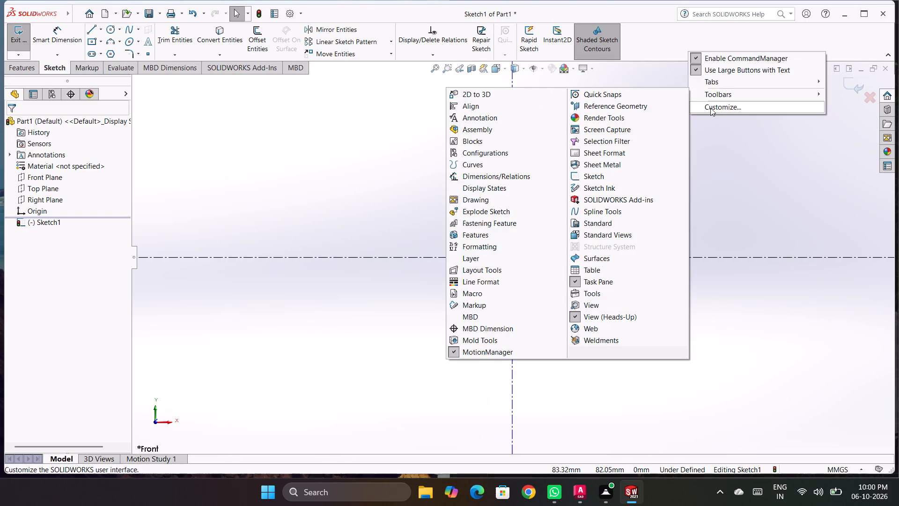
pyautogui.click(402, 96)
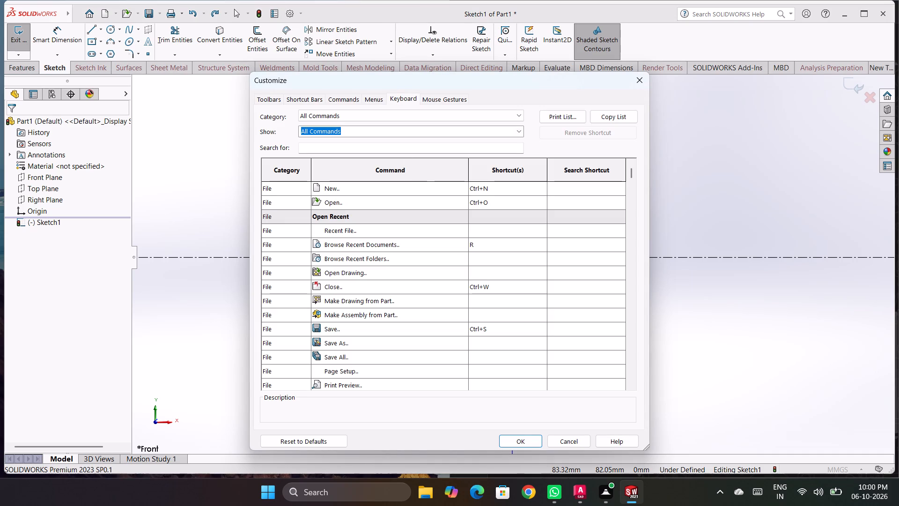
pyautogui.click(395, 147)
pyautogui.write('revolve')
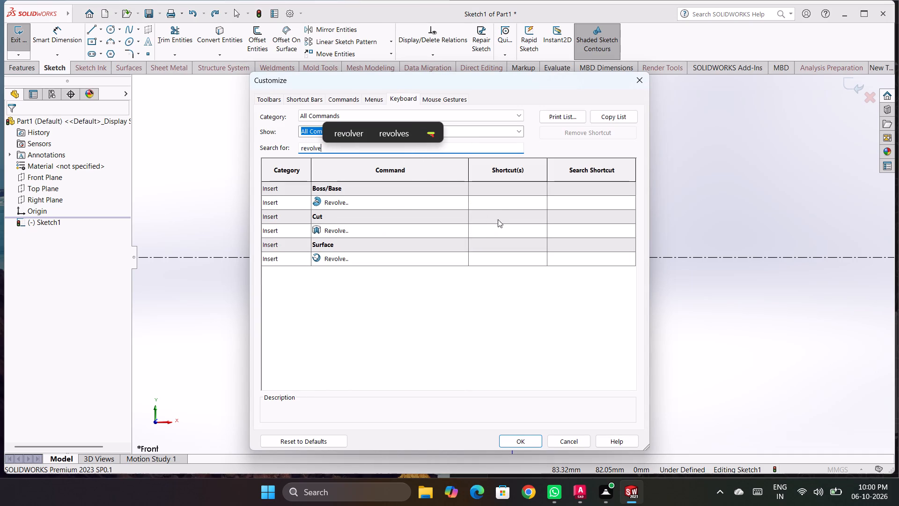
pyautogui.click(498, 200)
pyautogui.hotkey('shift', 'u')
pyautogui.click(504, 233)
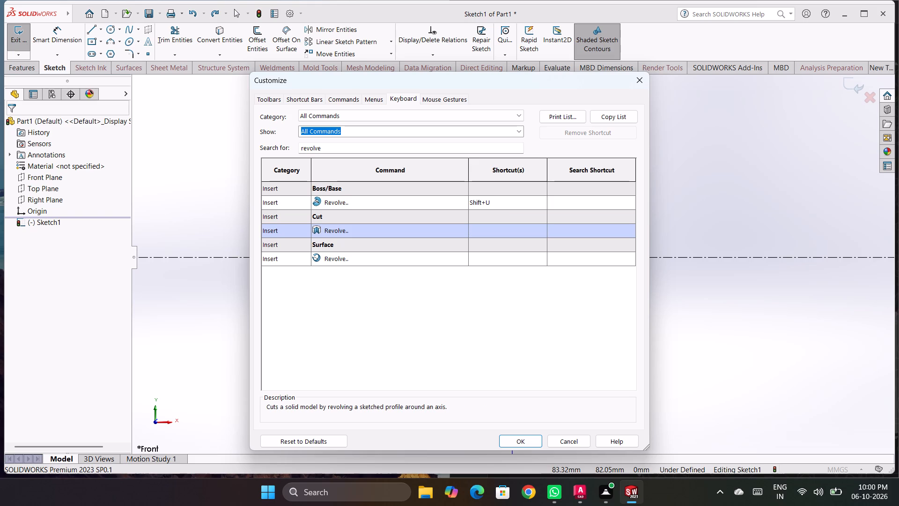
pyautogui.hotkey('ctrl', 'shift', 'u')
pyautogui.click(489, 257)
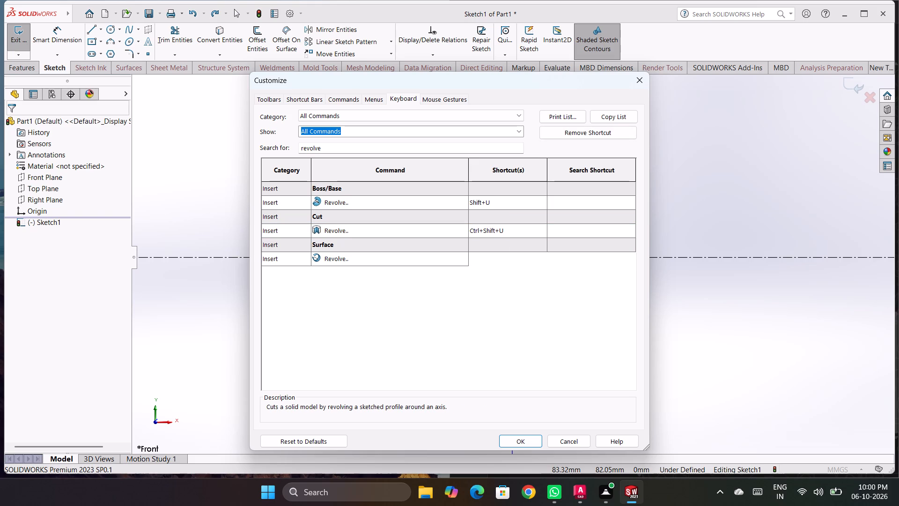
pyautogui.hotkey('ctrl', 'u')
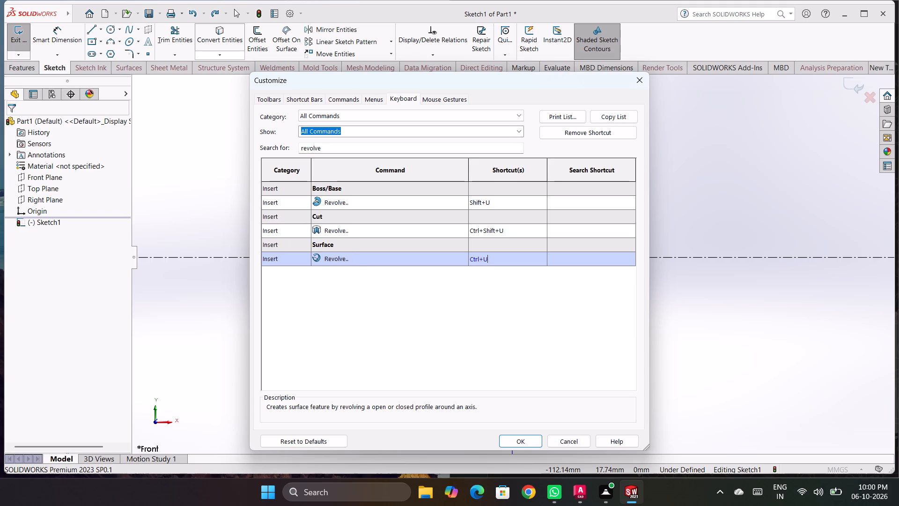
# Search the commands for "rect" and assign the shortcut Shift+R to Center Rectangle.
pyautogui.moveTo(335, 151); pyautogui.dragTo(233, 137)
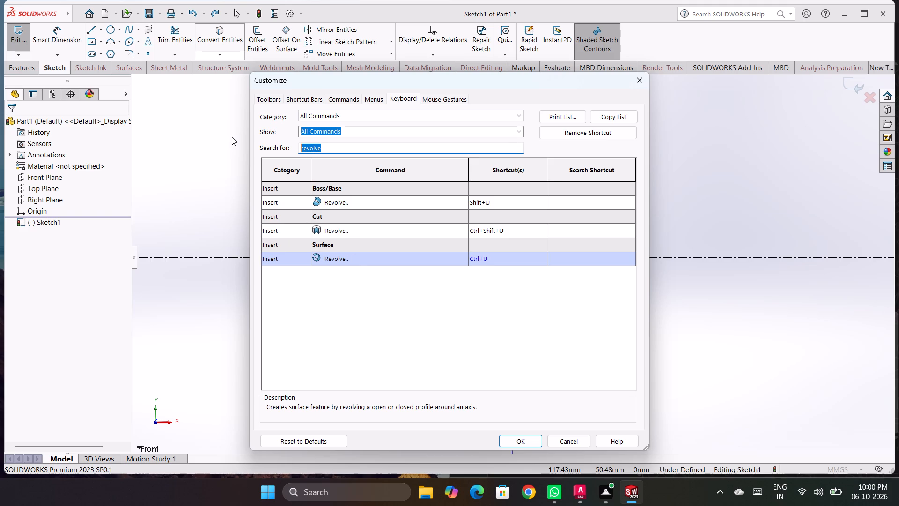
pyautogui.write('rect')
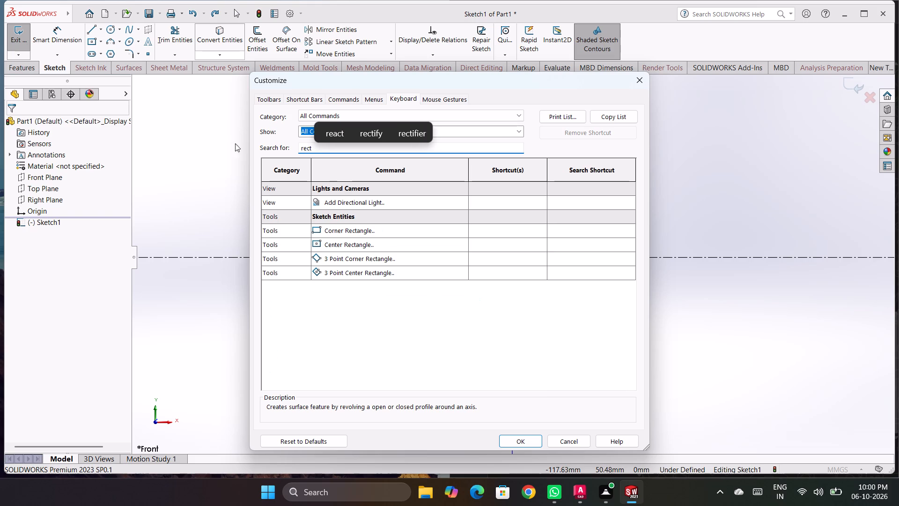
pyautogui.click(493, 245)
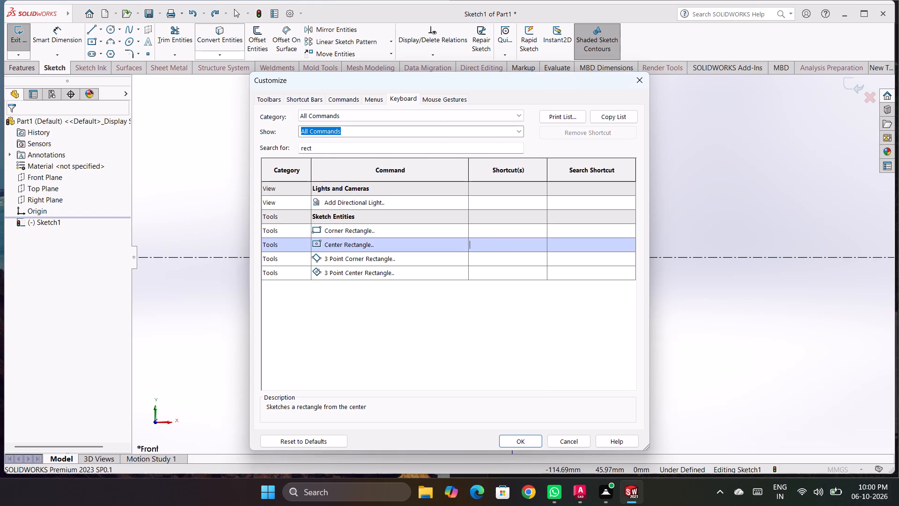
pyautogui.hotkey('shift', 'r')
# Search the commands for "circ", assign the shortcut Alt+C to the sketch Circle command, and apply the customization.
pyautogui.moveTo(318, 151); pyautogui.dragTo(305, 146)
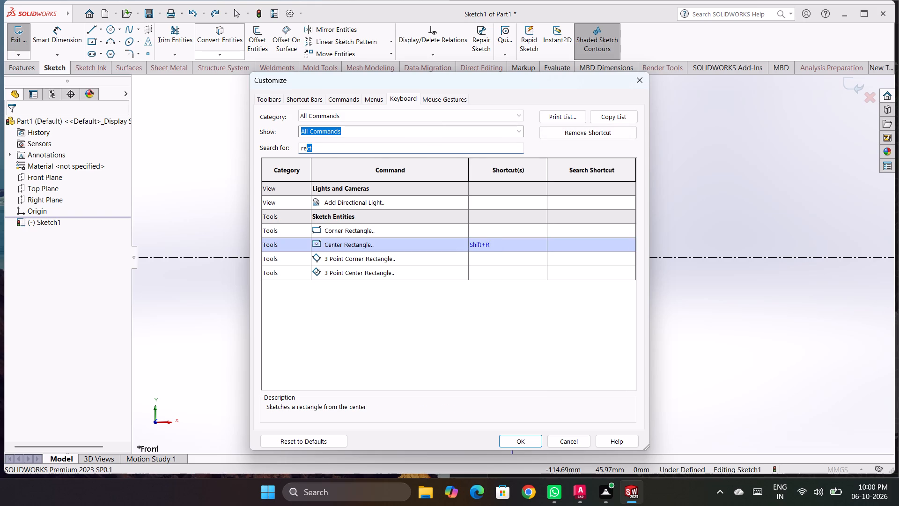
pyautogui.moveTo(305, 146); pyautogui.dragTo(263, 144)
pyautogui.write('cri')
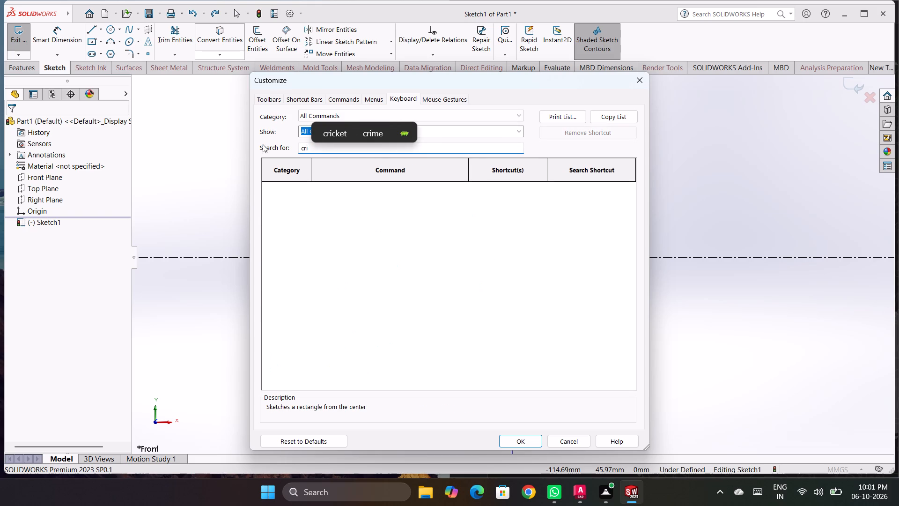
pyautogui.press('BackSpace')
pyautogui.press('BackSpace')
pyautogui.write('irc')
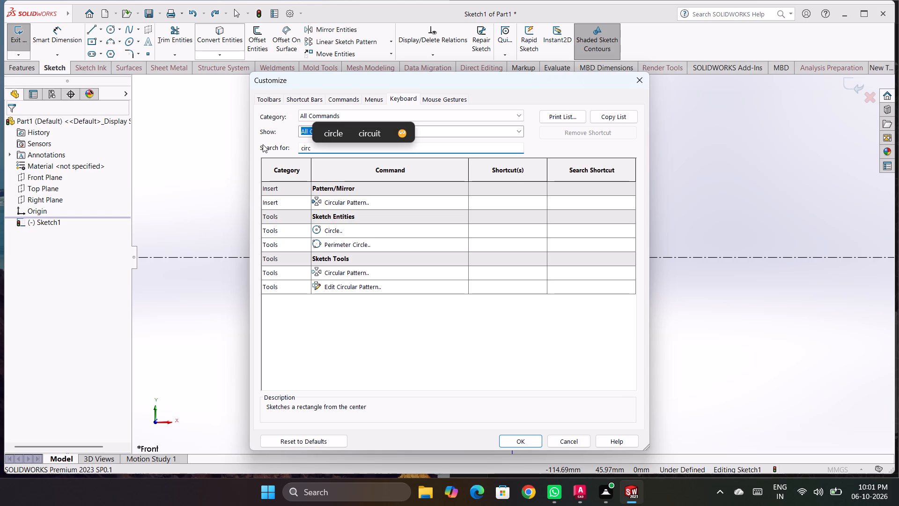
pyautogui.click(490, 238)
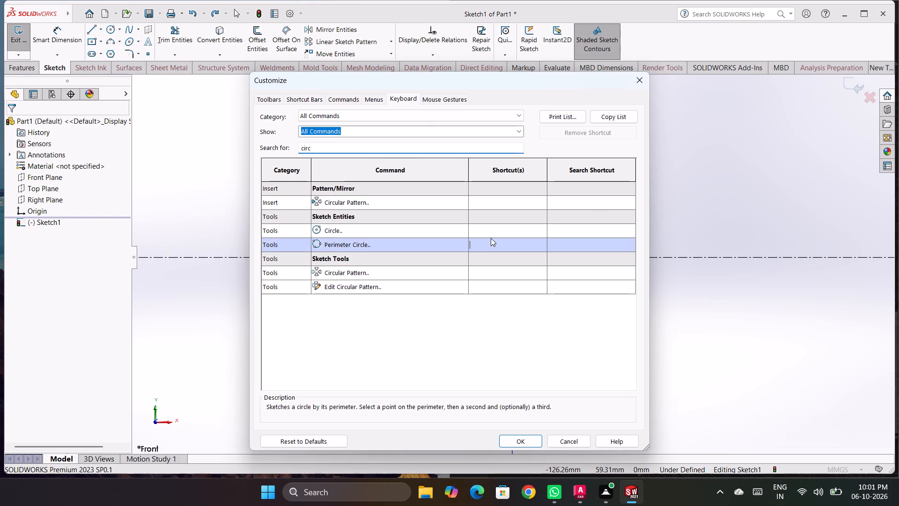
pyautogui.click(489, 231)
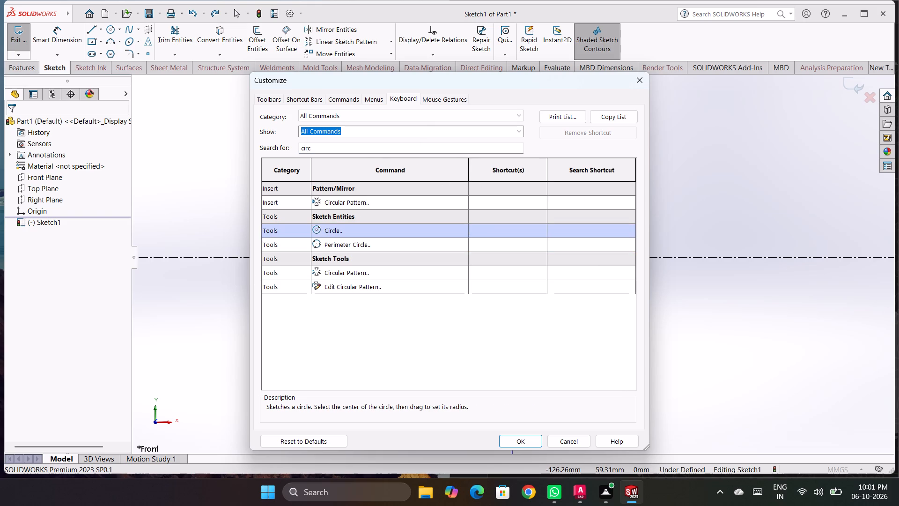
pyautogui.hotkey('alt', 'c')
pyautogui.click(516, 440)
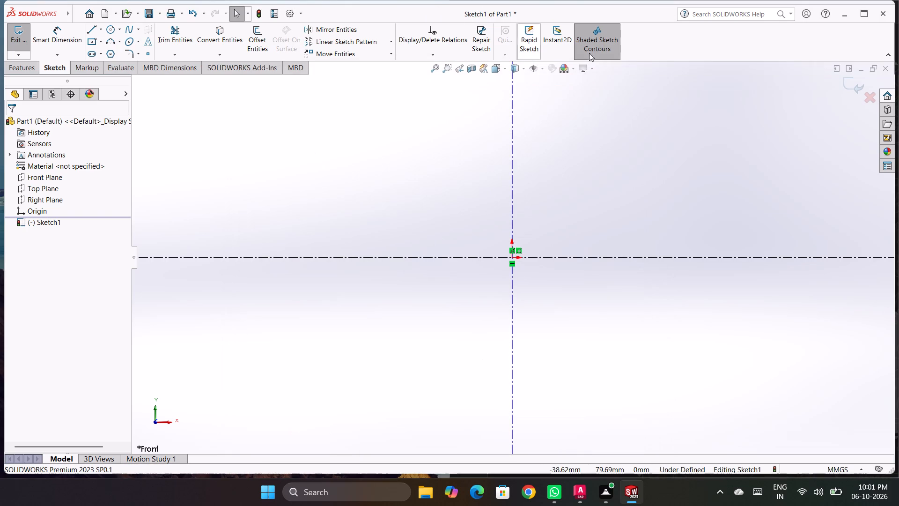
# Search the keyboard customization for "trim", assign Shift+T to the Trim sketch tool, and apply it.
pyautogui.rightClick(650, 37)
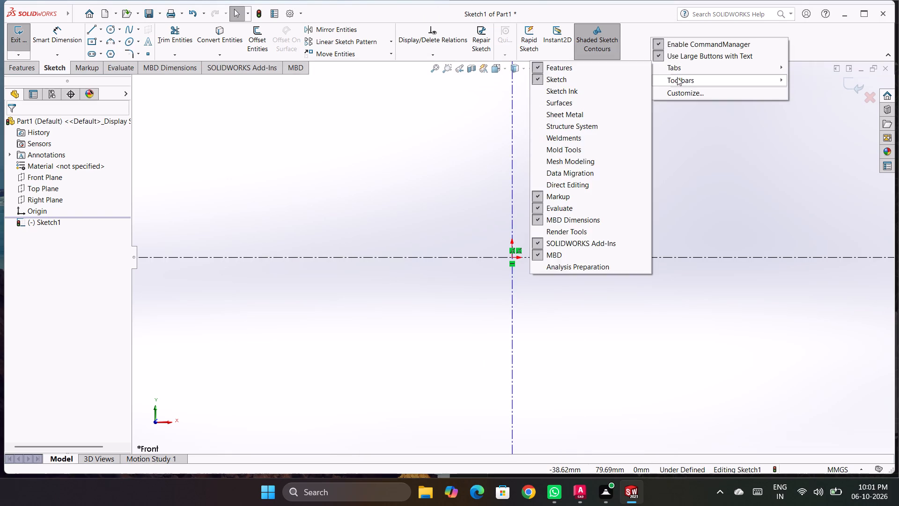
pyautogui.click(678, 96)
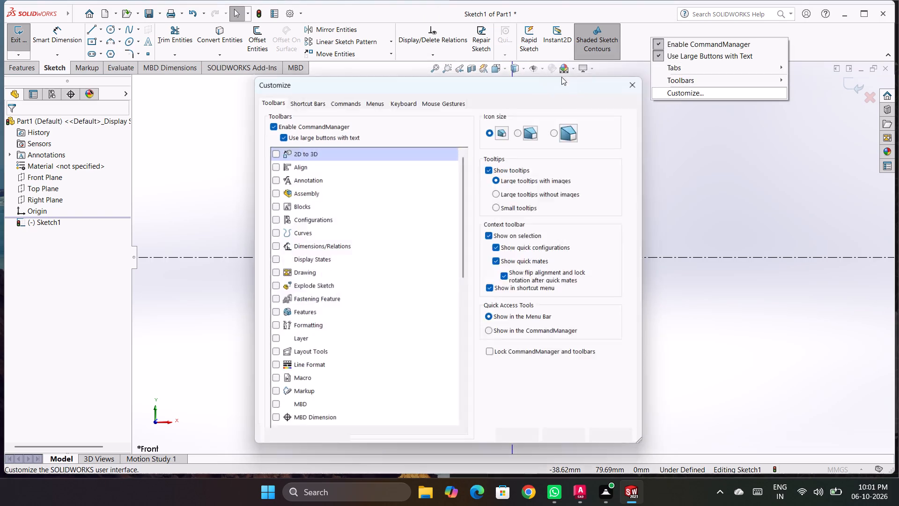
pyautogui.click(401, 97)
pyautogui.click(444, 151)
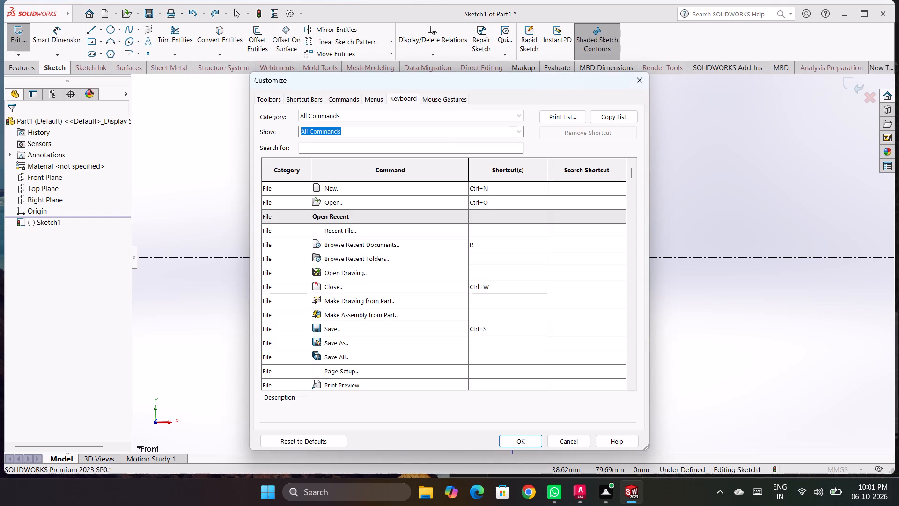
pyautogui.write('trim')
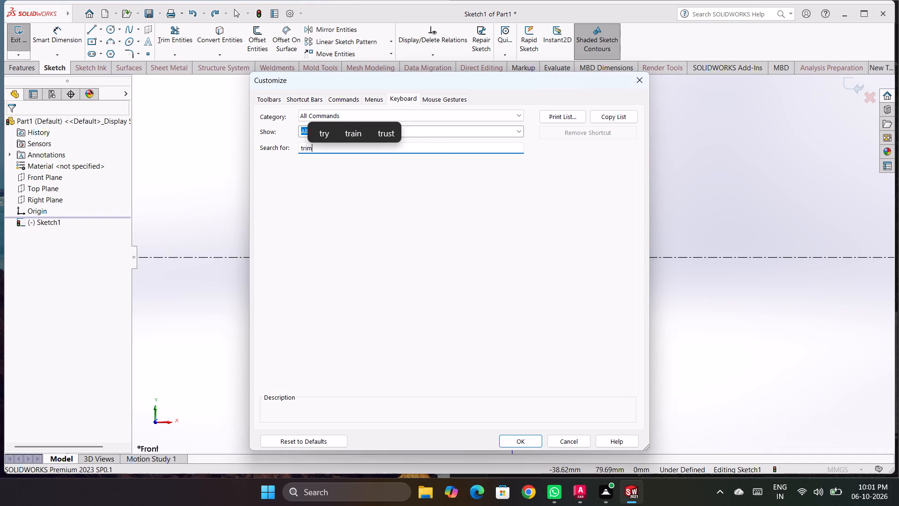
pyautogui.click(490, 302)
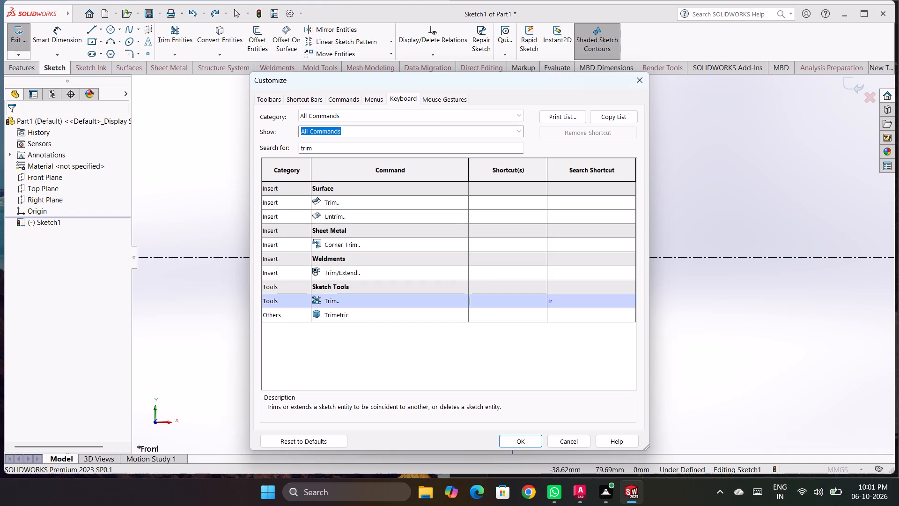
pyautogui.hotkey('shift', 't')
pyautogui.click(513, 439)
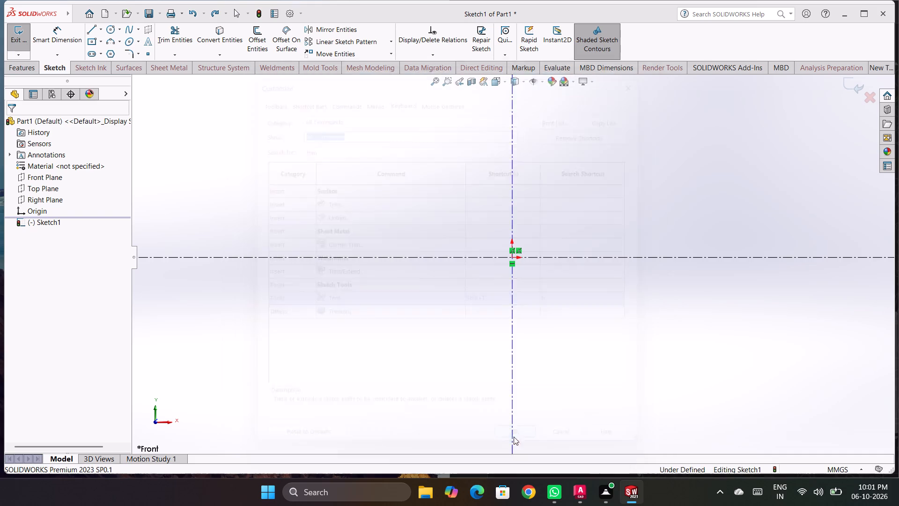
# In the mouse gesture customization with 8 gestures, search "cham" and place the Sketch Tools Chamfer in the Line slot of the Sketch guide.
pyautogui.rightClick(656, 47)
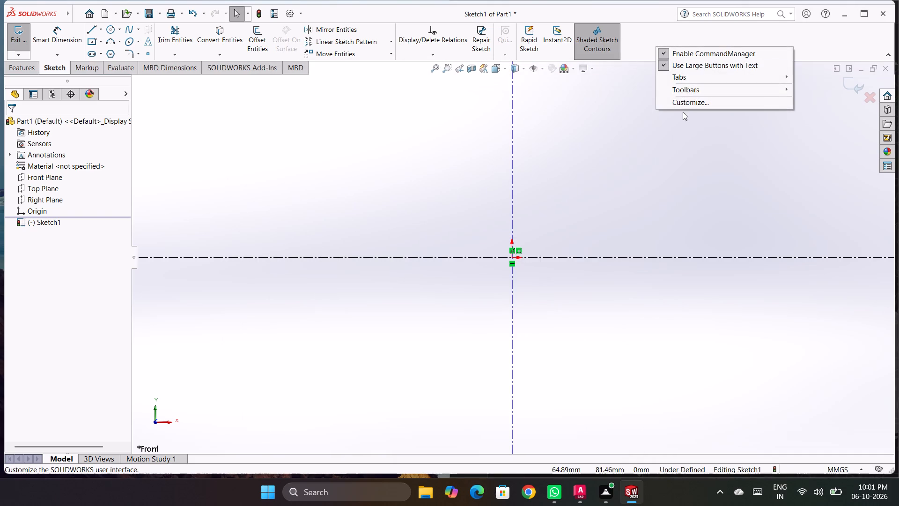
pyautogui.click(686, 97)
pyautogui.click(691, 104)
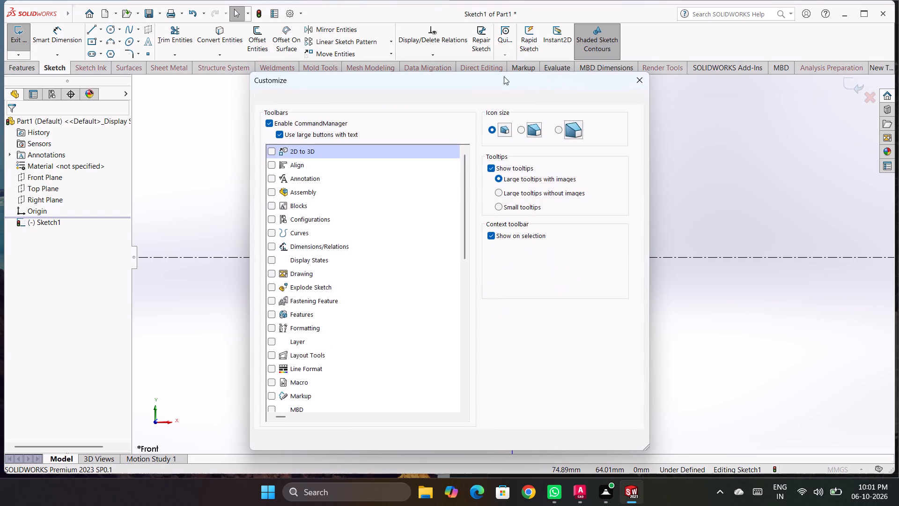
pyautogui.click(425, 102)
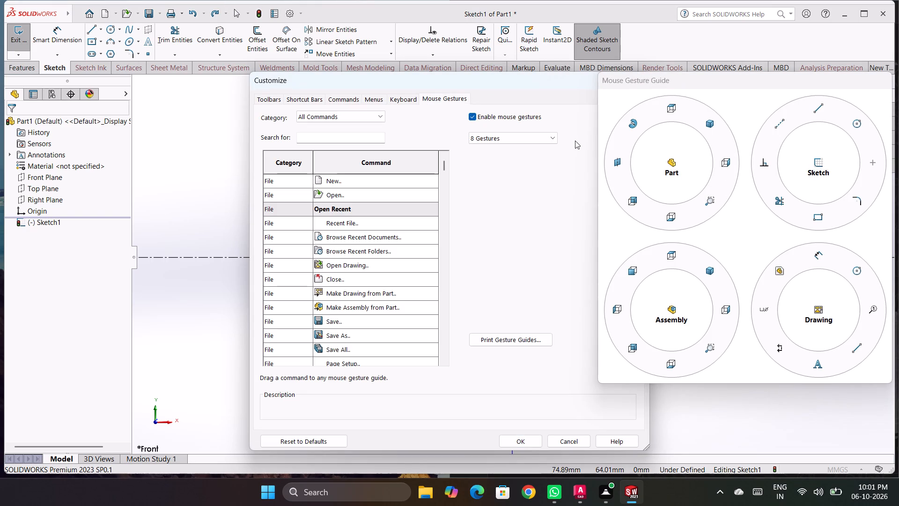
pyautogui.click(512, 139)
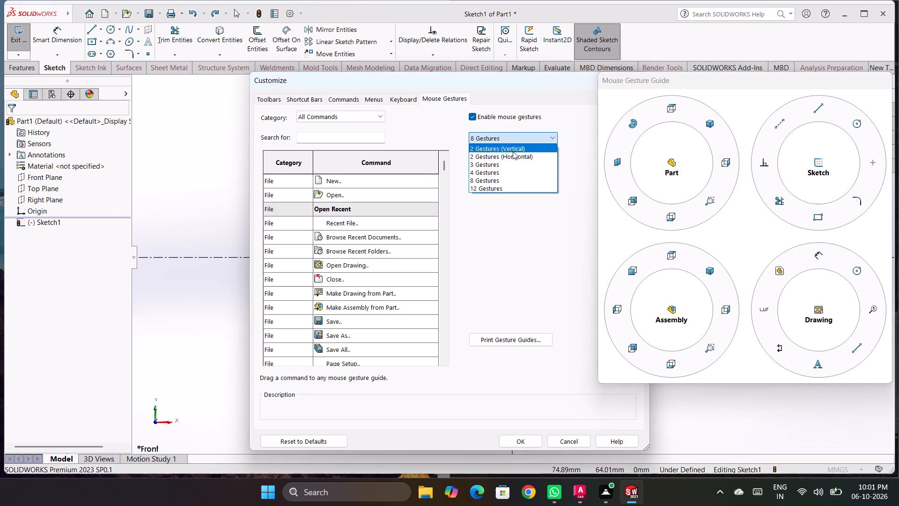
pyautogui.click(491, 179)
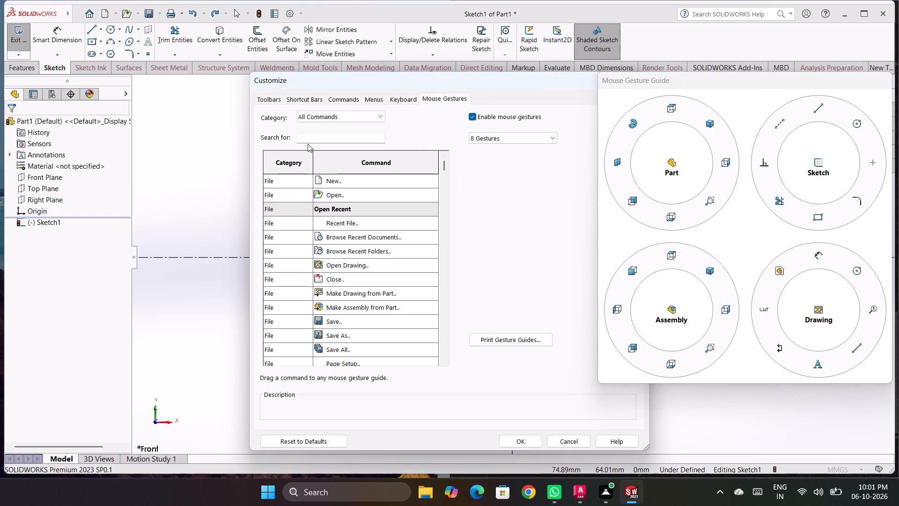
pyautogui.click(312, 138)
pyautogui.write('cham')
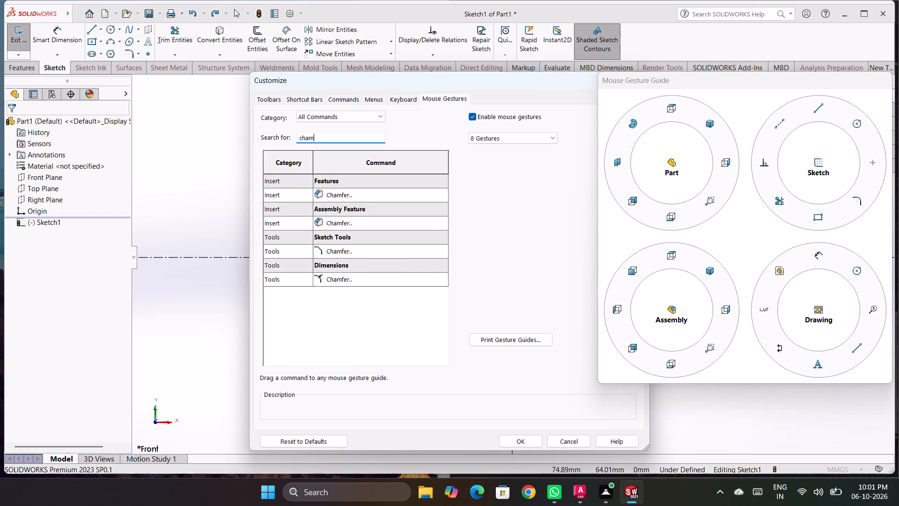
pyautogui.moveTo(335, 256); pyautogui.dragTo(442, 222)
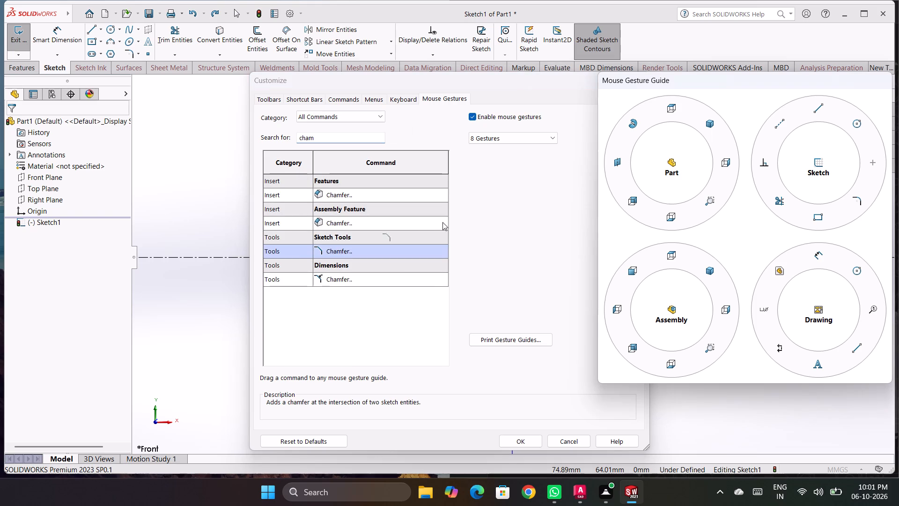
pyautogui.moveTo(442, 222); pyautogui.dragTo(821, 115)
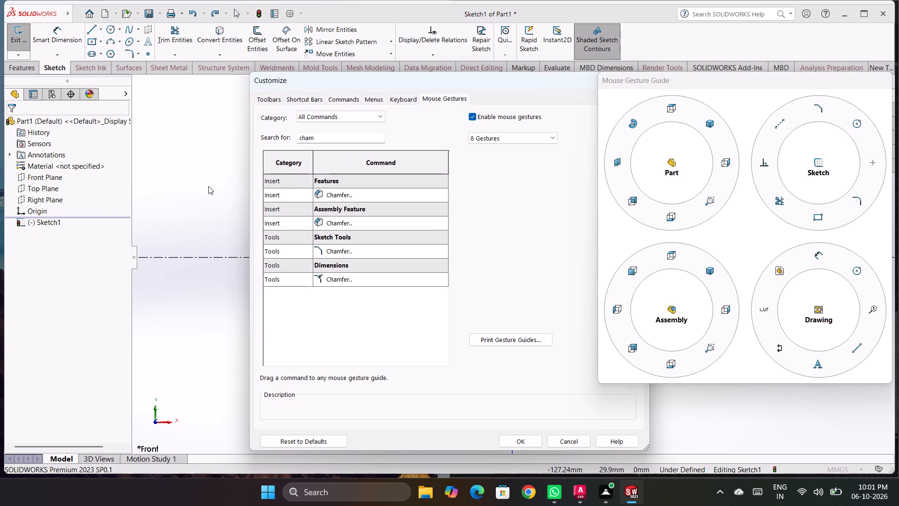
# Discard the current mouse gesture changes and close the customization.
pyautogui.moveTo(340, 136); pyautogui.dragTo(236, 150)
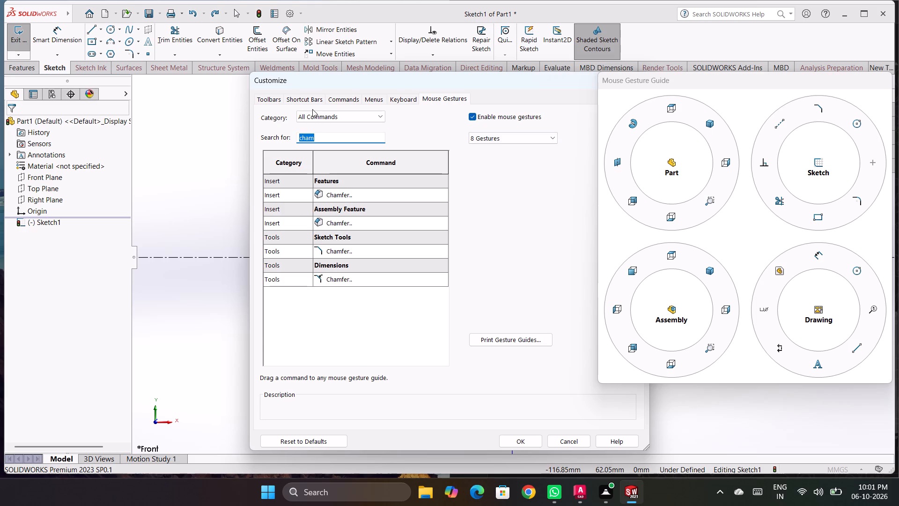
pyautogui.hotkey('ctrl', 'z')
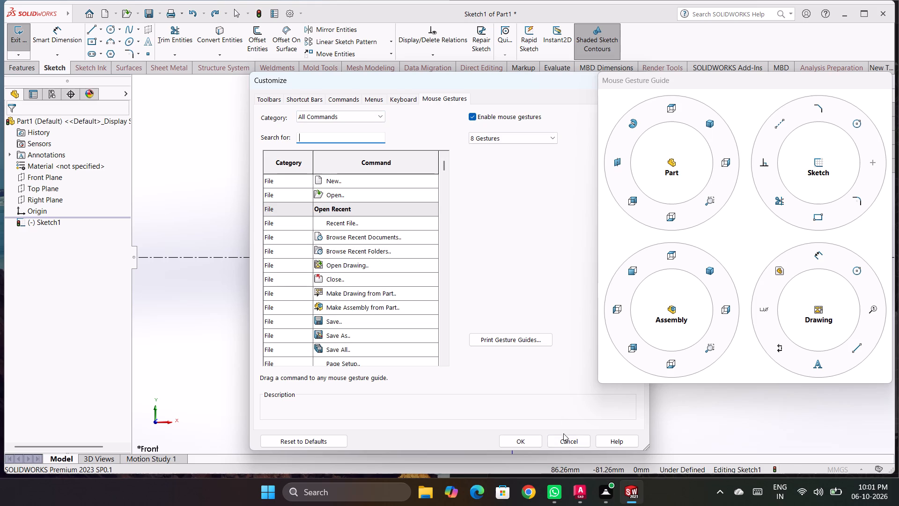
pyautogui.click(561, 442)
# Reopen the mouse gesture customization, remove Circle, Line and the rectangle from the Sketch guide, and move Fillet into the emptied rectangle slot.
pyautogui.rightClick(659, 41)
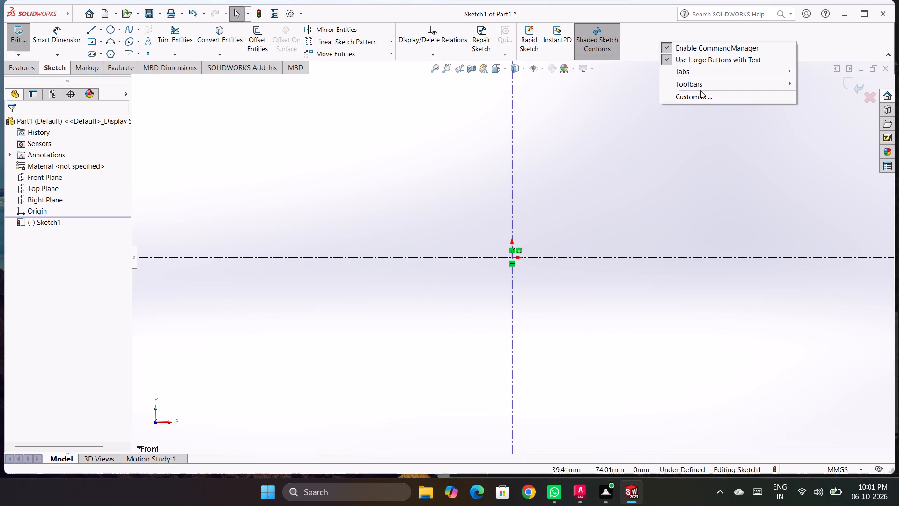
pyautogui.click(701, 91)
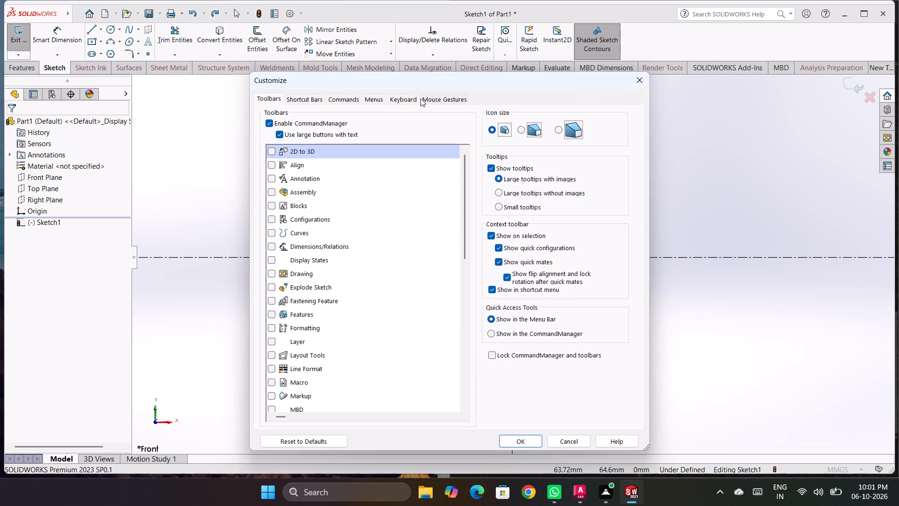
pyautogui.click(428, 95)
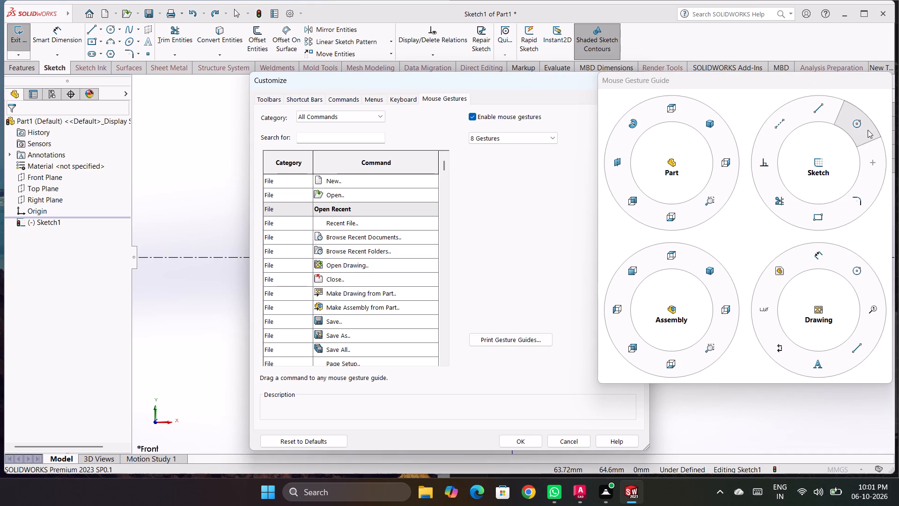
pyautogui.moveTo(868, 130); pyautogui.dragTo(216, 320)
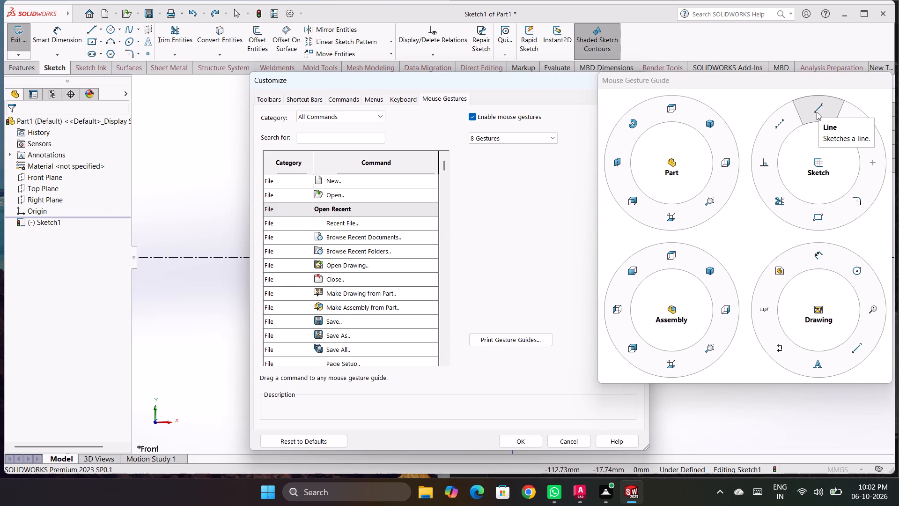
pyautogui.moveTo(817, 112); pyautogui.dragTo(341, 261)
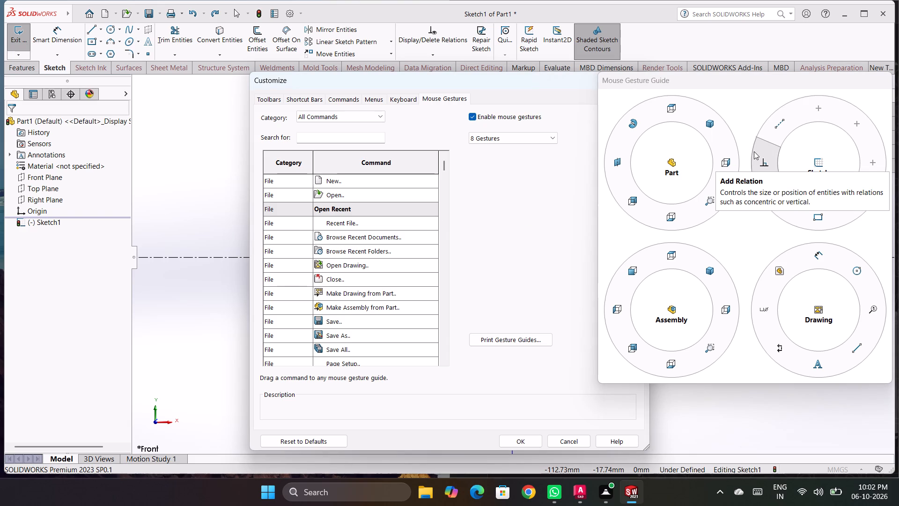
pyautogui.moveTo(806, 220); pyautogui.dragTo(314, 242)
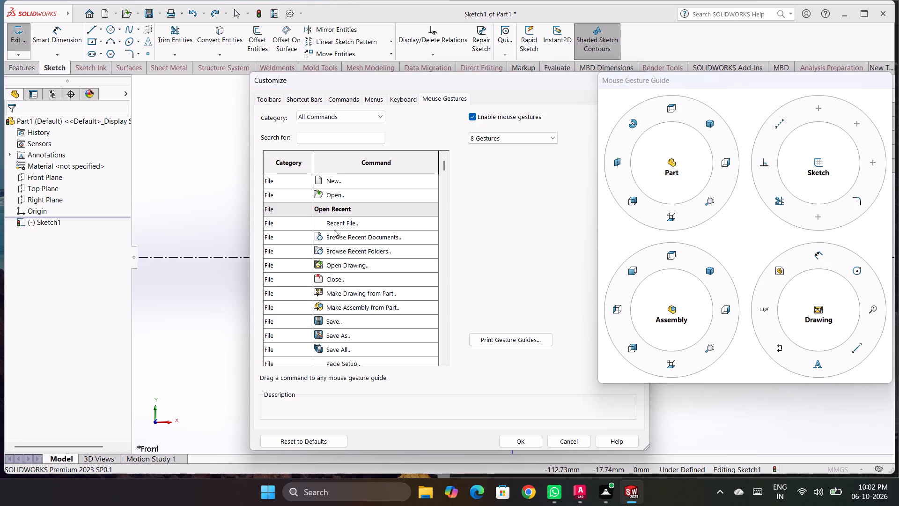
pyautogui.moveTo(854, 205); pyautogui.dragTo(822, 212)
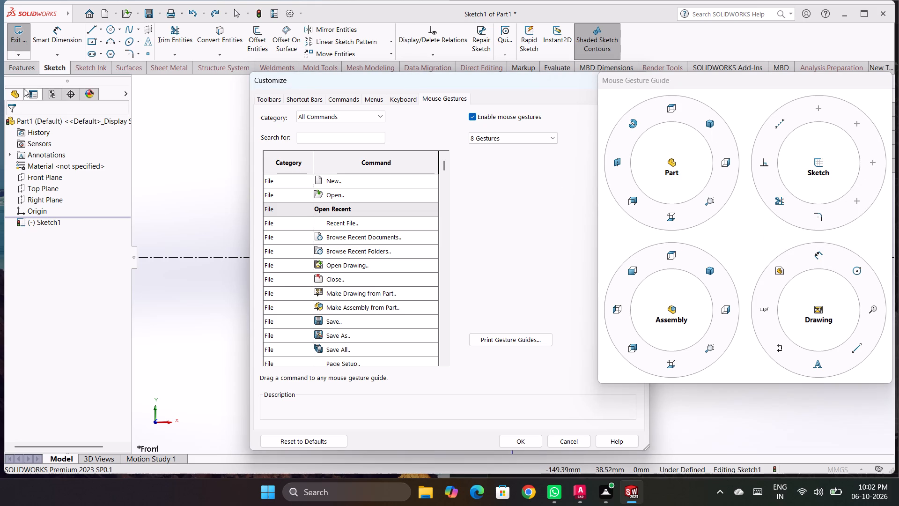
# Search the gesture commands for "cham" and place the Sketch Tools Chamfer in the emptied Line slot of the Sketch guide.
pyautogui.click(353, 127)
pyautogui.click(346, 144)
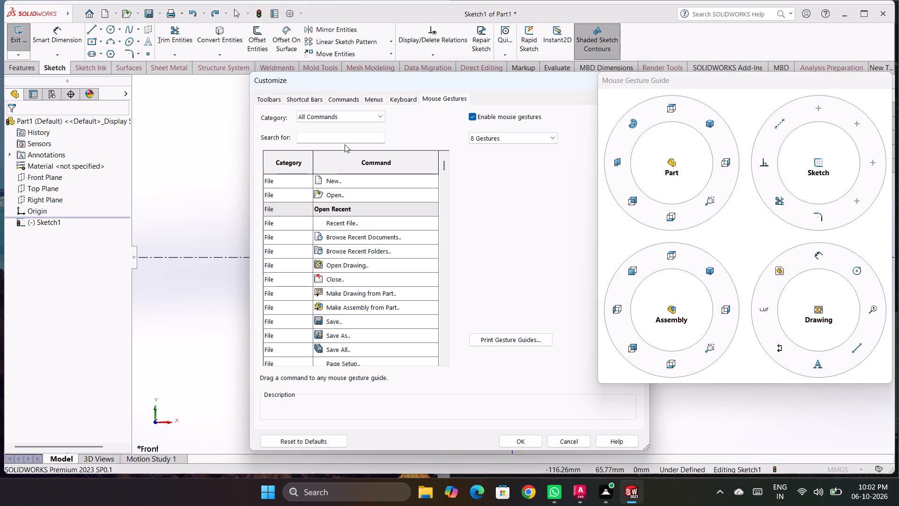
pyautogui.click(337, 137)
pyautogui.write('cham')
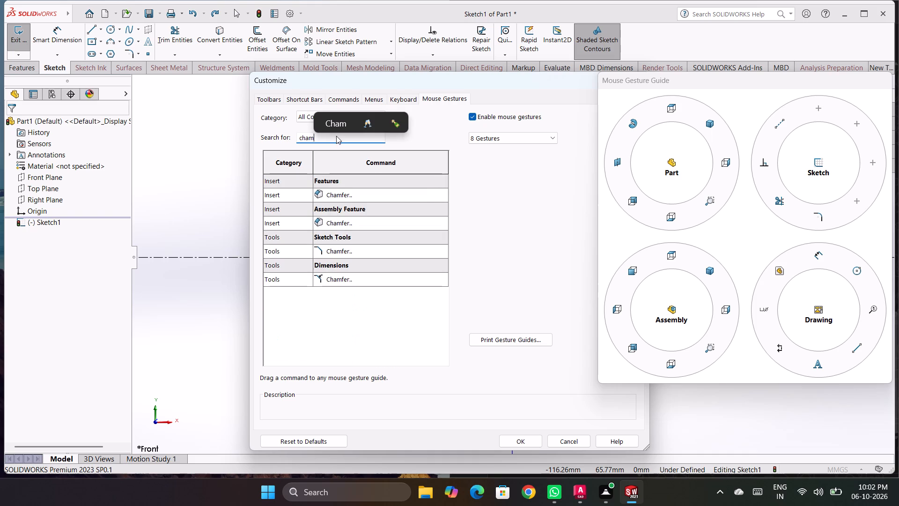
pyautogui.moveTo(423, 256); pyautogui.dragTo(826, 102)
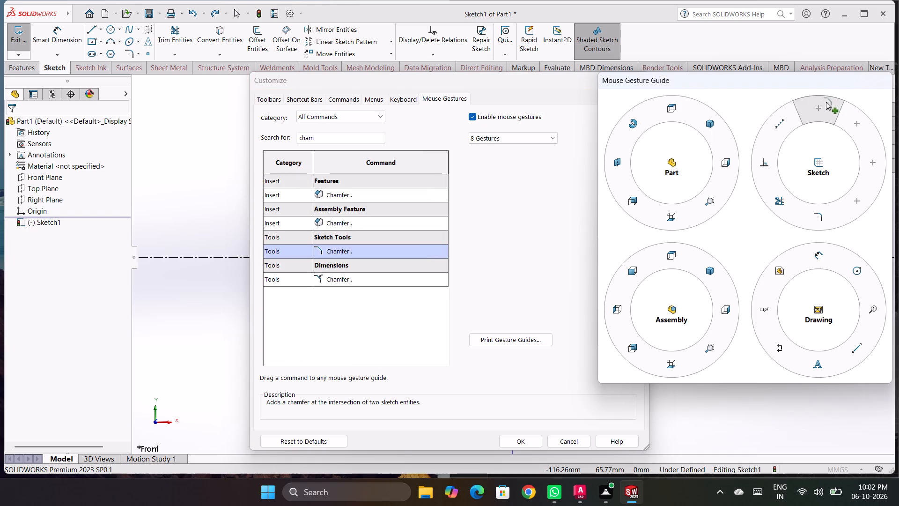
pyautogui.moveTo(826, 102); pyautogui.dragTo(825, 102)
# Search the gesture commands for "sele" and place the Pen Tools Select in the empty 3 o'clock slot of the Sketch guide.
pyautogui.moveTo(318, 139); pyautogui.dragTo(266, 134)
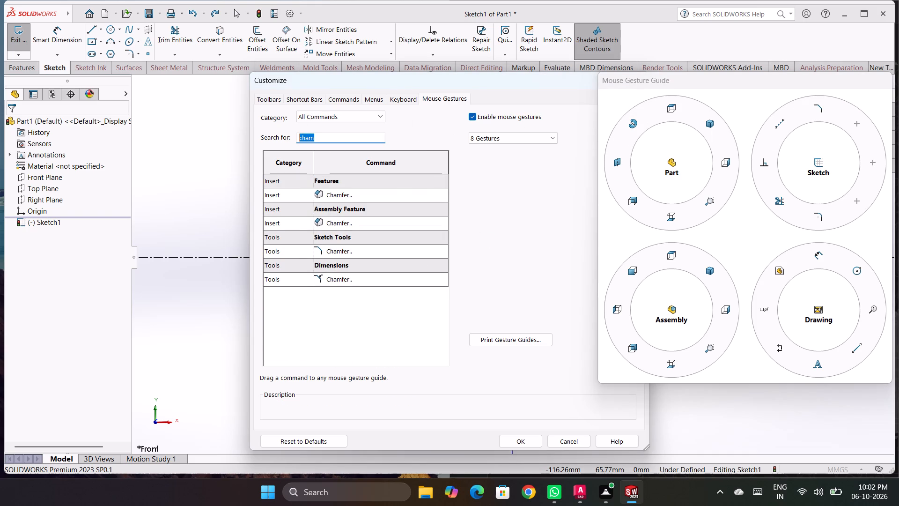
pyautogui.moveTo(266, 134); pyautogui.dragTo(256, 134)
pyautogui.write('sele')
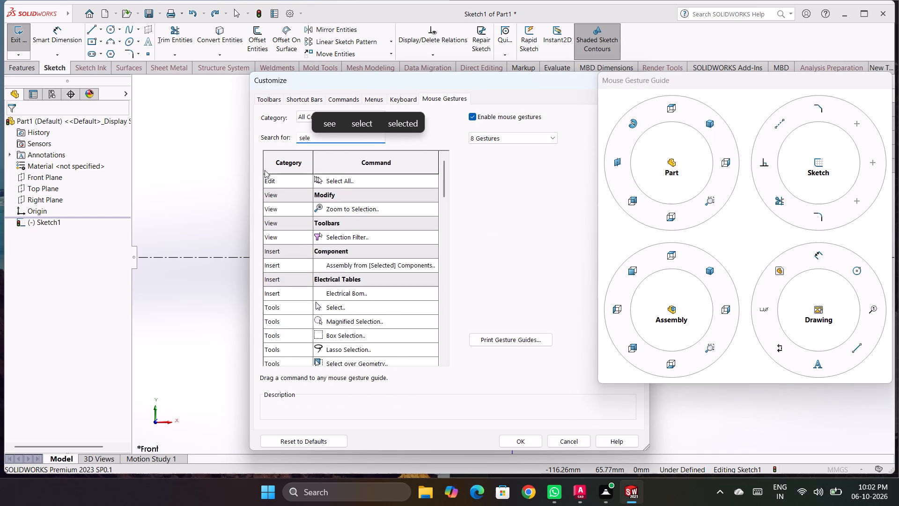
pyautogui.scroll(-2, 386, 313)
pyautogui.scroll(-3, 333, 243)
pyautogui.scroll(-2, 358, 299)
pyautogui.scroll(-3, 368, 352)
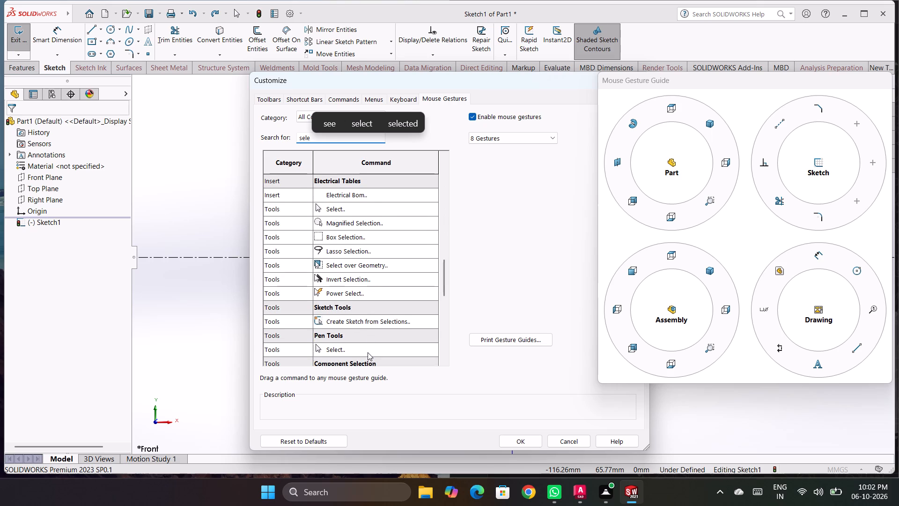
pyautogui.moveTo(357, 346); pyautogui.dragTo(874, 149)
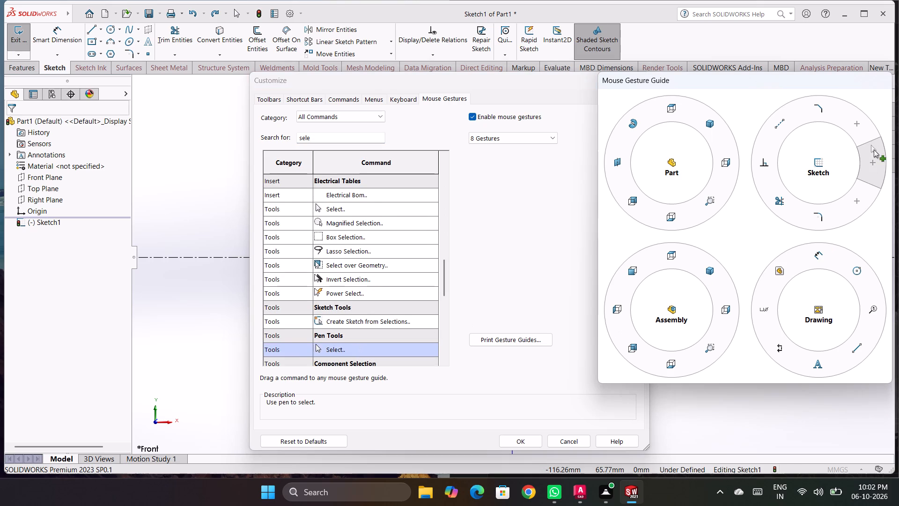
pyautogui.moveTo(874, 149); pyautogui.dragTo(870, 155)
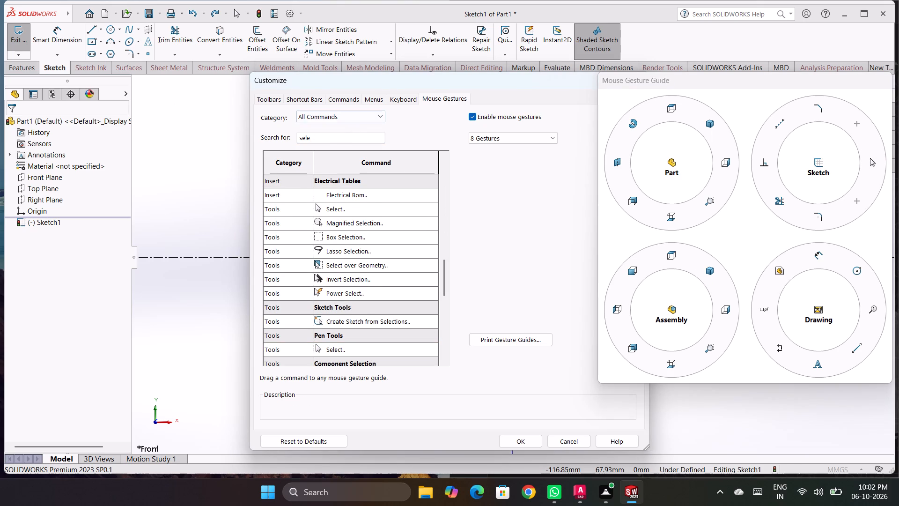
# Search the gesture commands for "dynami" and place Dynamic Mirror in the Sketch guide slot vacated by Fillet.
pyautogui.moveTo(323, 134); pyautogui.dragTo(258, 141)
pyautogui.write('dynami')
pyautogui.moveTo(367, 239); pyautogui.dragTo(370, 238)
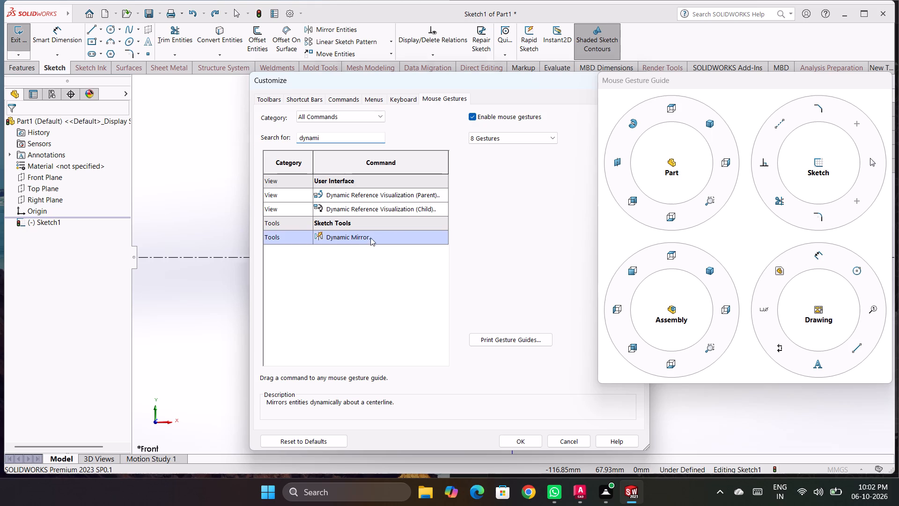
pyautogui.moveTo(370, 238); pyautogui.dragTo(862, 199)
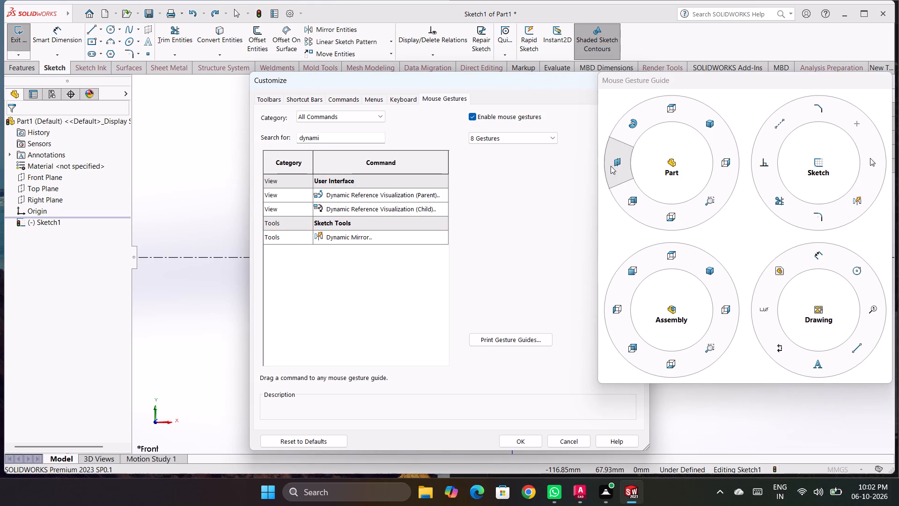
# Search the gesture commands for "smart" and place the Smart dimension in the emptied Circle slot of the Sketch guide.
pyautogui.moveTo(337, 139); pyautogui.dragTo(169, 148)
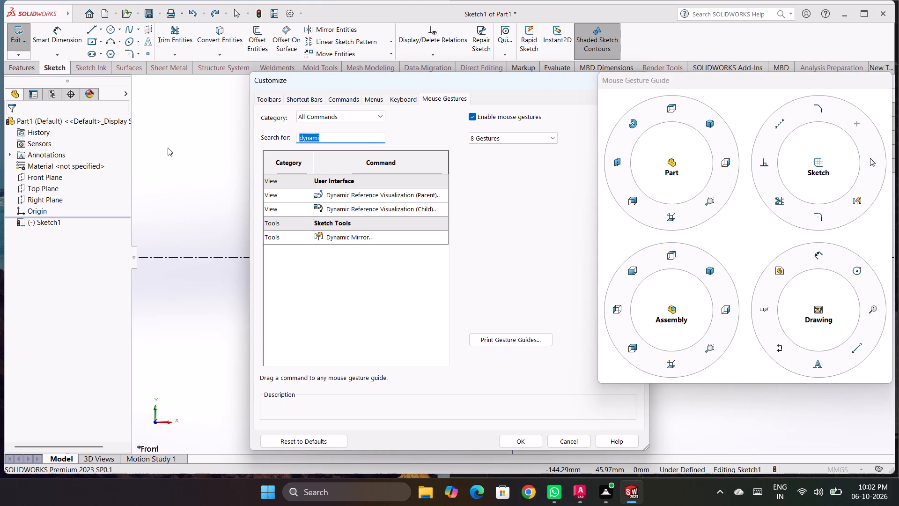
pyautogui.write('smart')
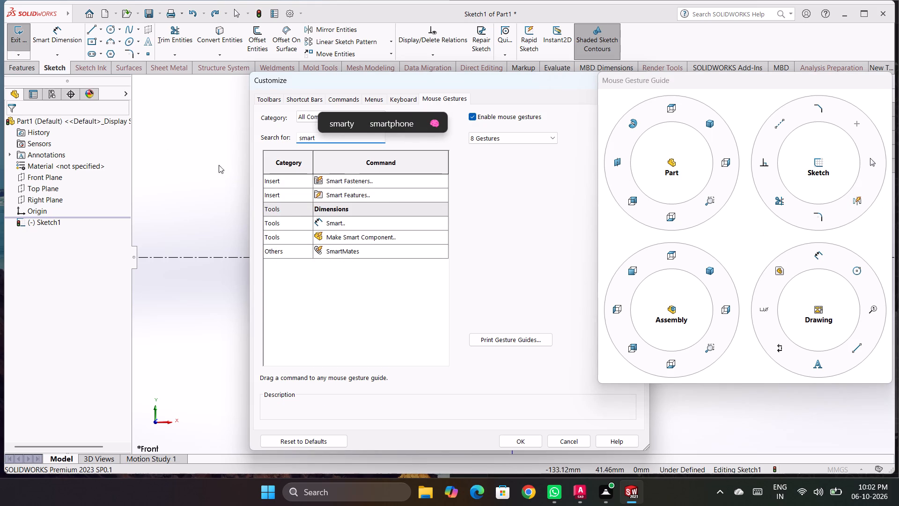
pyautogui.moveTo(342, 223); pyautogui.dragTo(862, 125)
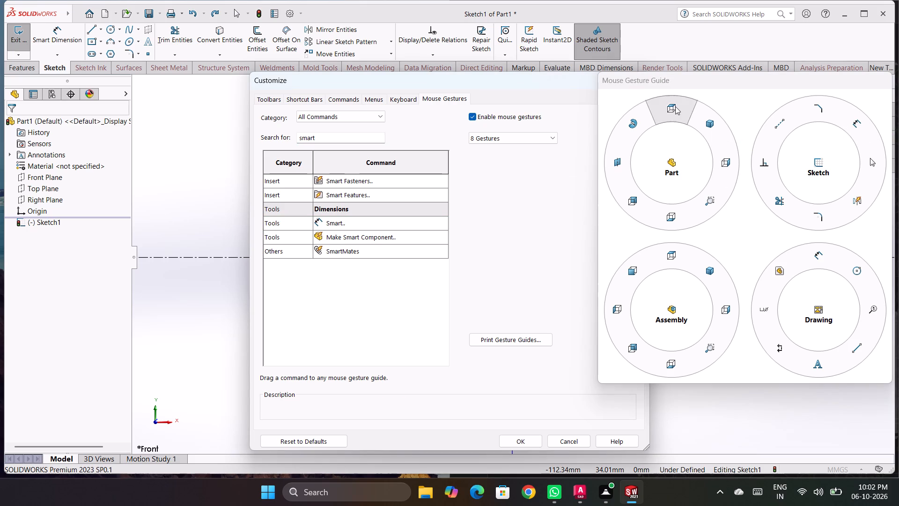
# Clear the 12 o'clock slot of the Part guide, search for "cham", and place the Features Chamfer there.
pyautogui.moveTo(668, 101); pyautogui.dragTo(282, 201)
pyautogui.moveTo(349, 141); pyautogui.dragTo(181, 151)
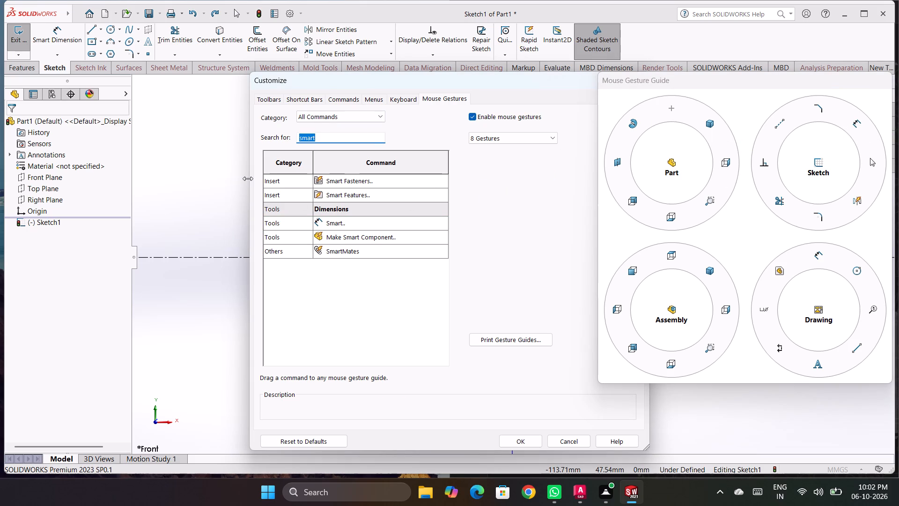
pyautogui.write('cham')
pyautogui.moveTo(331, 193); pyautogui.dragTo(695, 110)
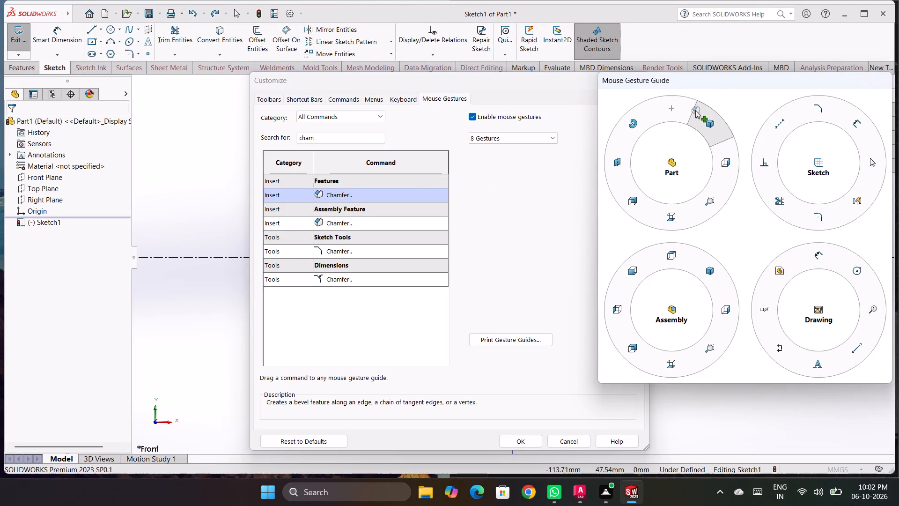
pyautogui.moveTo(695, 110); pyautogui.dragTo(671, 109)
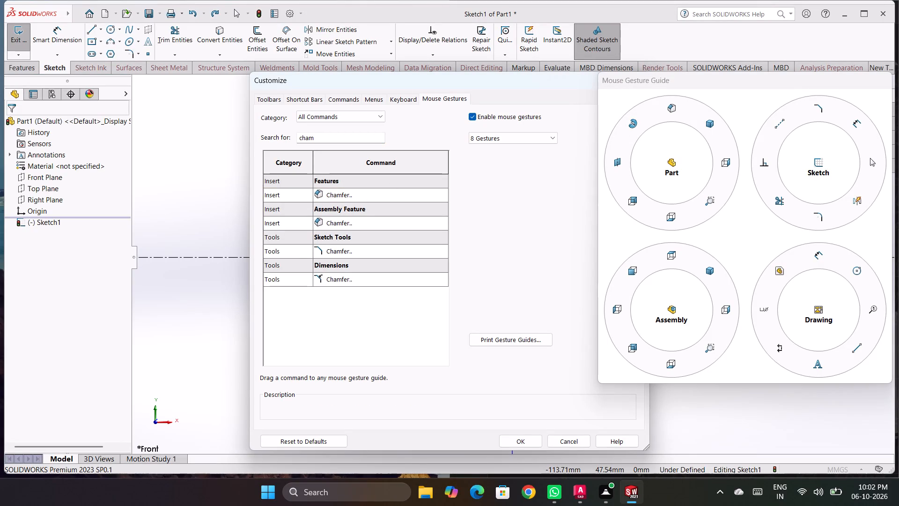
# Search the gesture commands for "fillet" and place the Features Fillet/Round in the 6 o'clock slot of the Part guide.
pyautogui.moveTo(333, 137); pyautogui.dragTo(231, 128)
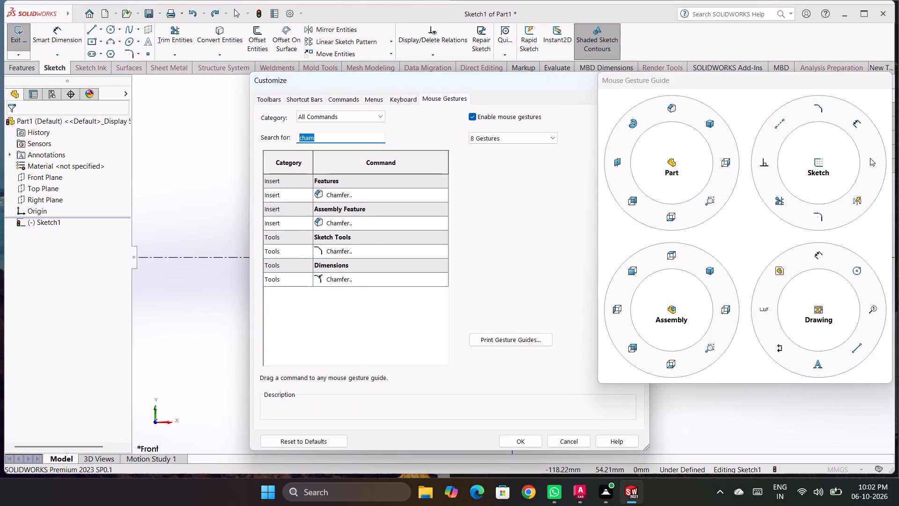
pyautogui.write('fillet')
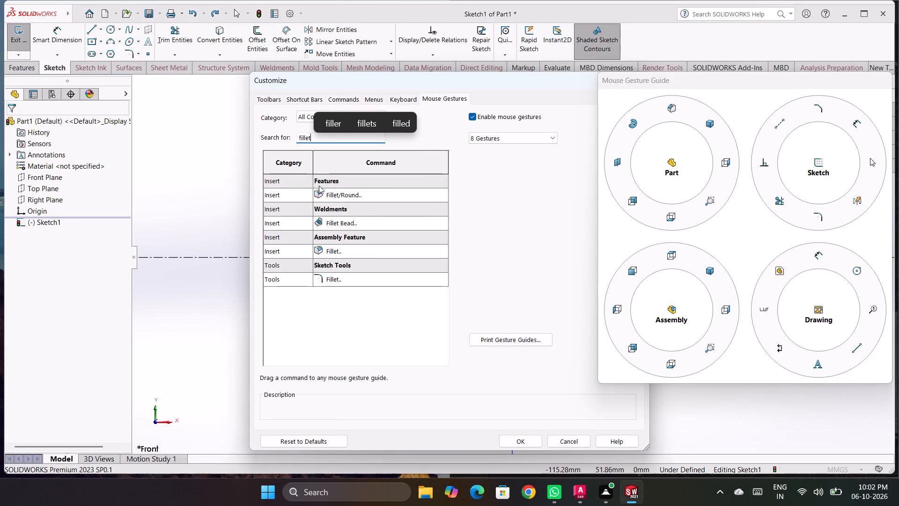
pyautogui.moveTo(328, 195); pyautogui.dragTo(787, 215)
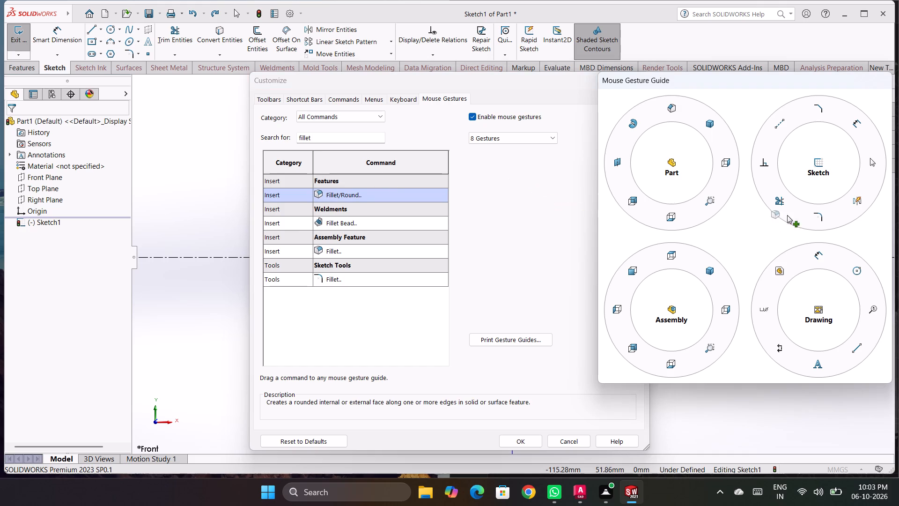
pyautogui.moveTo(787, 215); pyautogui.dragTo(666, 213)
# Search the gesture commands for "zoom to" and place Zoom to Fit in the 3 o'clock slot of the Part guide.
pyautogui.moveTo(332, 139); pyautogui.dragTo(246, 138)
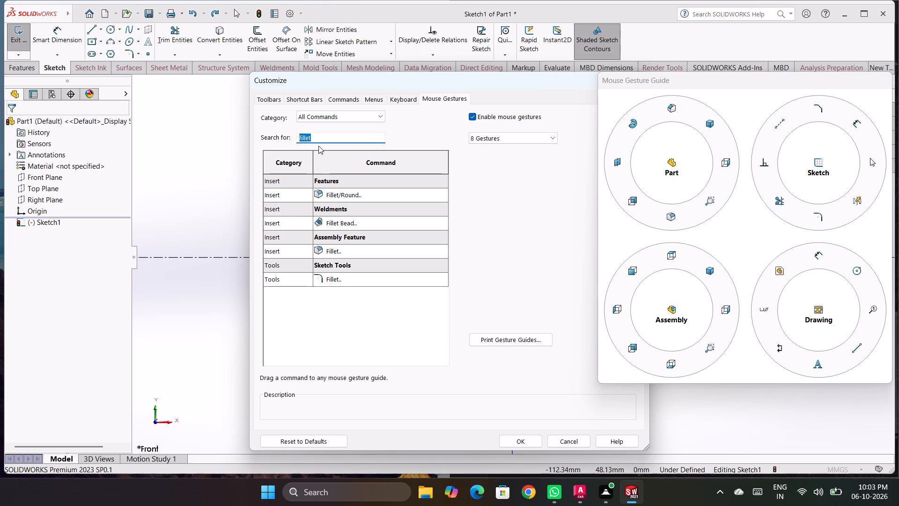
pyautogui.write('zoom to')
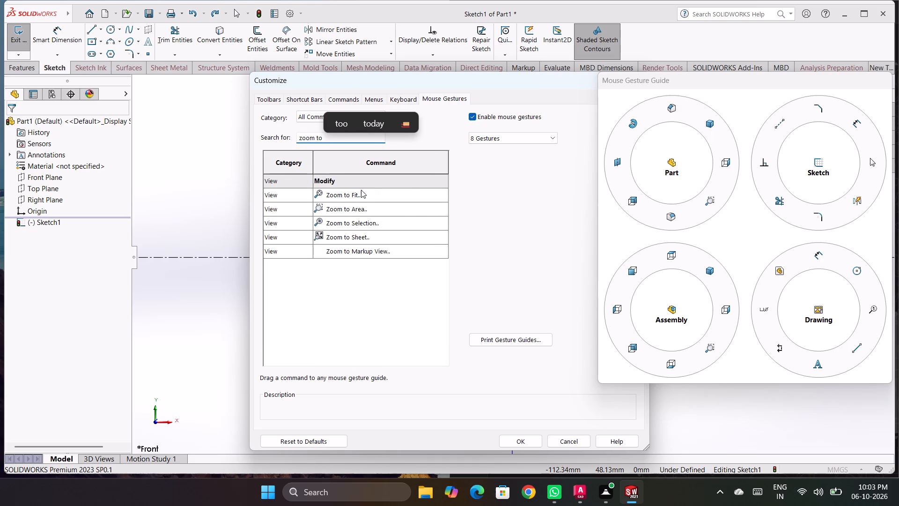
pyautogui.moveTo(360, 191); pyautogui.dragTo(721, 162)
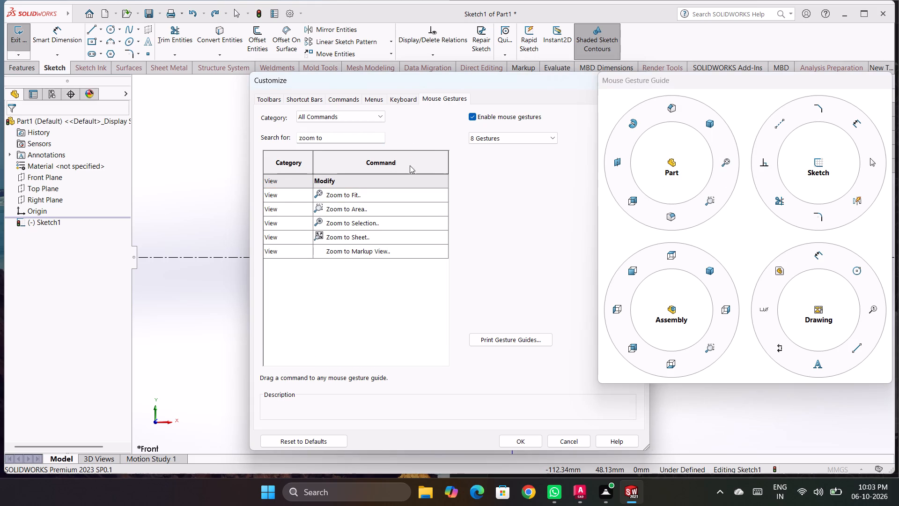
# Search the gesture commands for "refere" and place the Reference Geometry Plane in the 9 o'clock slot of the Part guide.
pyautogui.moveTo(340, 139); pyautogui.dragTo(236, 127)
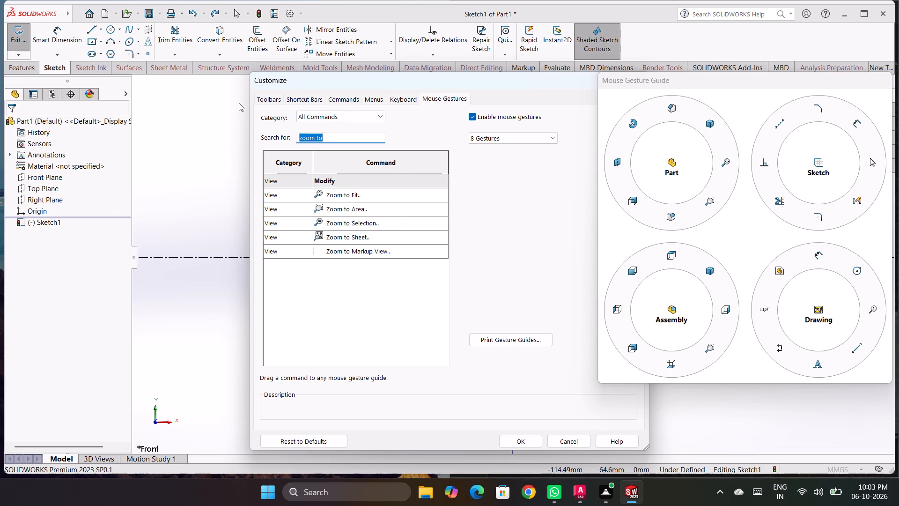
pyautogui.write('ref')
pyautogui.write('ere')
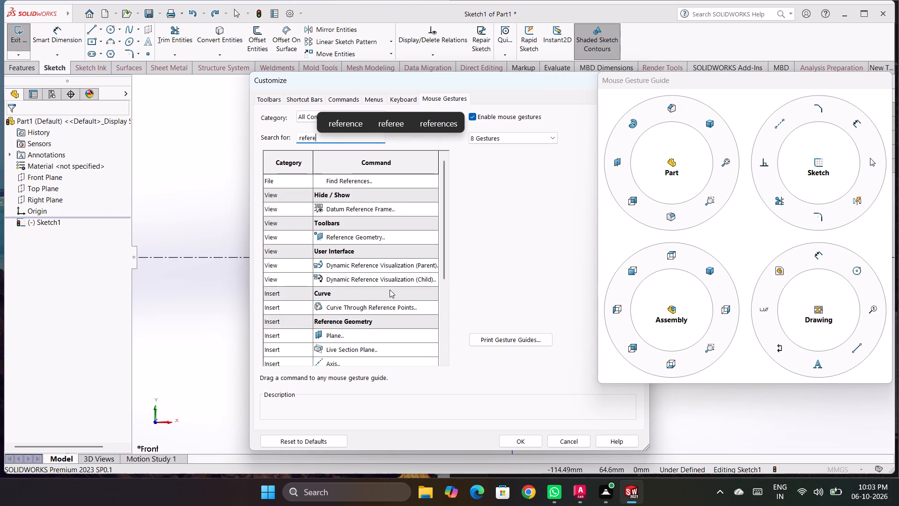
pyautogui.scroll(-4, 390, 294)
pyautogui.moveTo(341, 289); pyautogui.dragTo(491, 229)
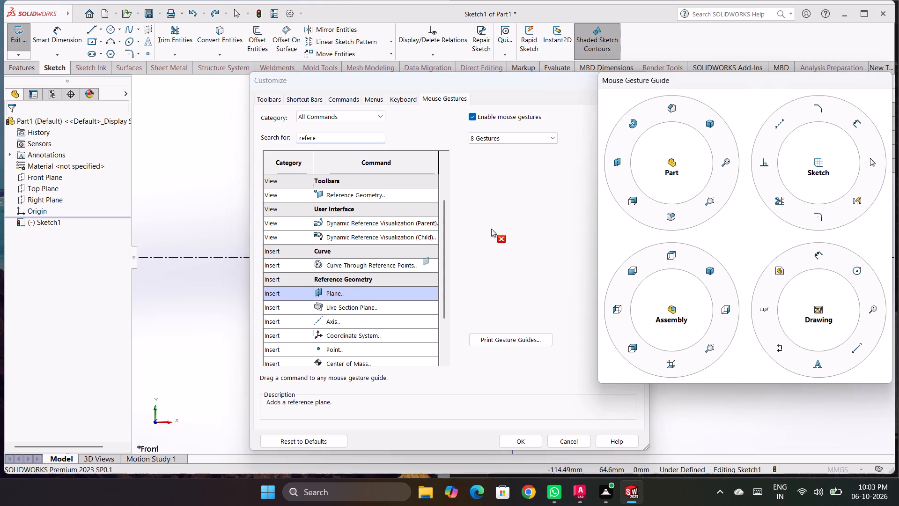
pyautogui.moveTo(491, 229); pyautogui.dragTo(615, 162)
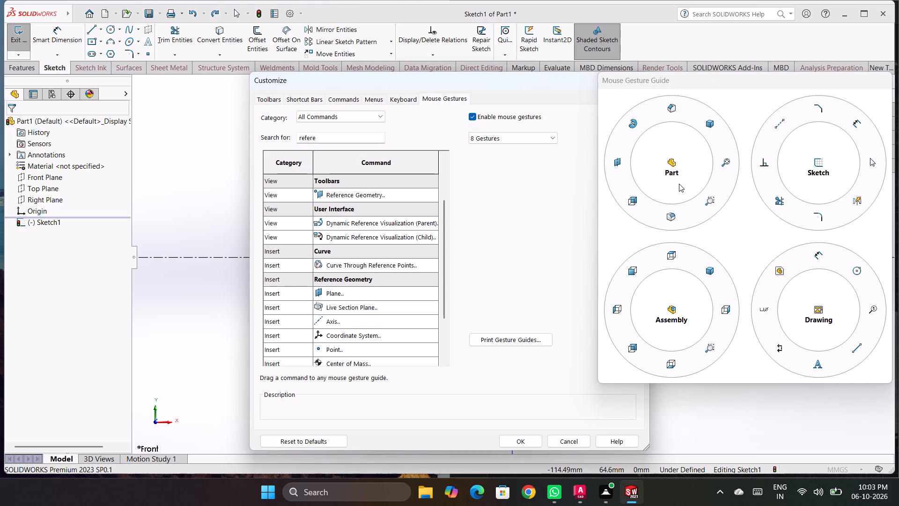
# Clear the four diagonal slots of the Part guide, at 1:30, 4:30, 7:30 and 10:30 o'clock.
pyautogui.moveTo(712, 126); pyautogui.dragTo(307, 286)
pyautogui.moveTo(641, 126); pyautogui.dragTo(394, 252)
pyautogui.moveTo(631, 205); pyautogui.dragTo(496, 247)
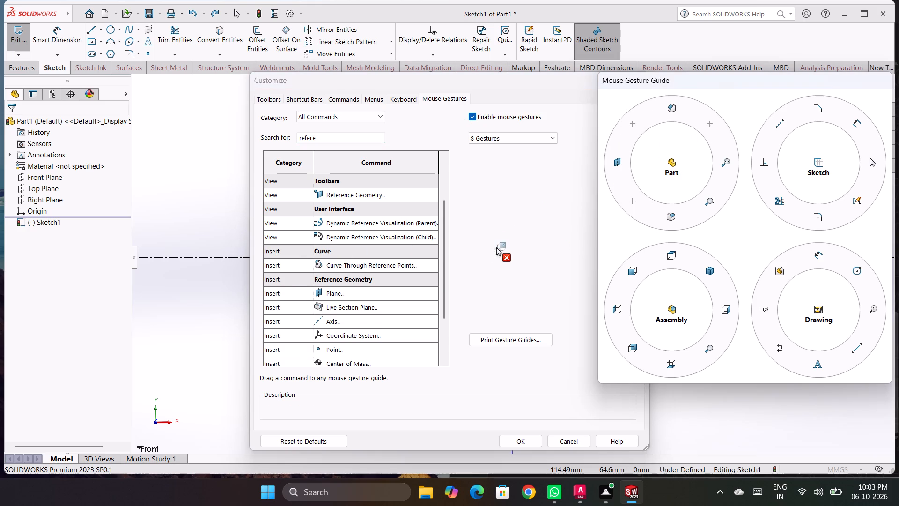
pyautogui.moveTo(496, 247); pyautogui.dragTo(421, 263)
pyautogui.moveTo(705, 195); pyautogui.dragTo(388, 212)
pyautogui.moveTo(388, 212); pyautogui.dragTo(378, 215)
# Search the gesture commands for "patter" and place the Pattern/Mirror Circular Pattern in the 4:30 slot of the Part guide.
pyautogui.click(326, 142)
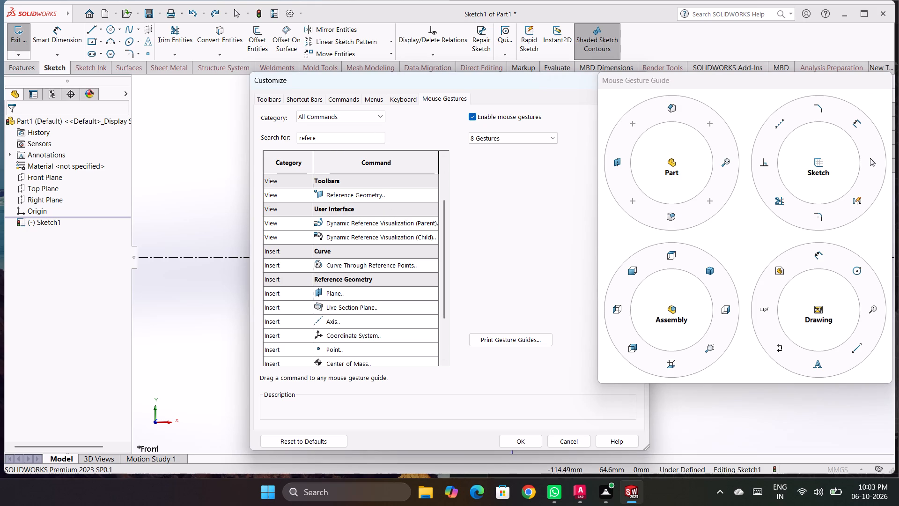
pyautogui.moveTo(326, 138); pyautogui.dragTo(253, 140)
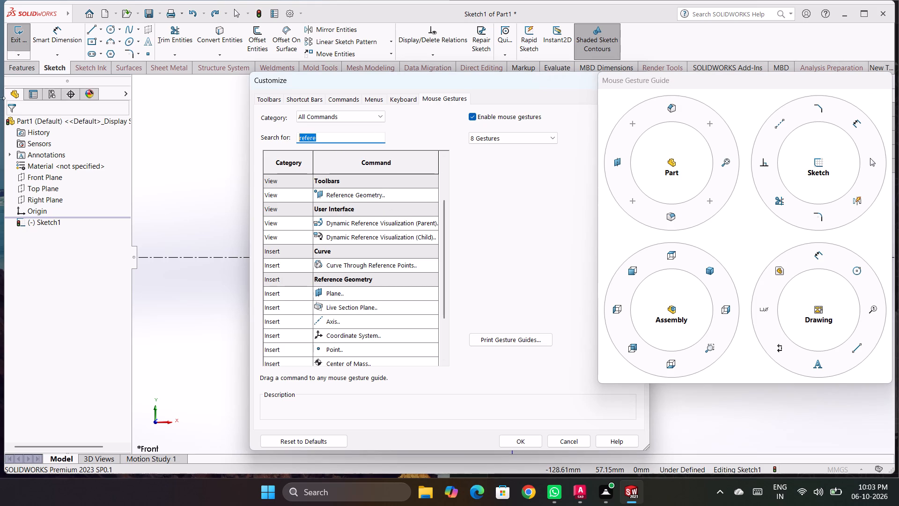
pyautogui.click(15, 67)
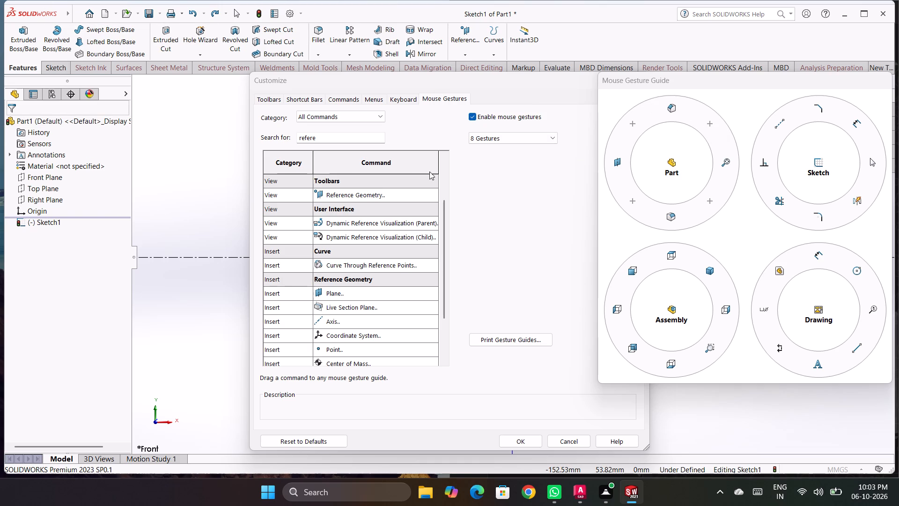
pyautogui.moveTo(323, 140); pyautogui.dragTo(265, 135)
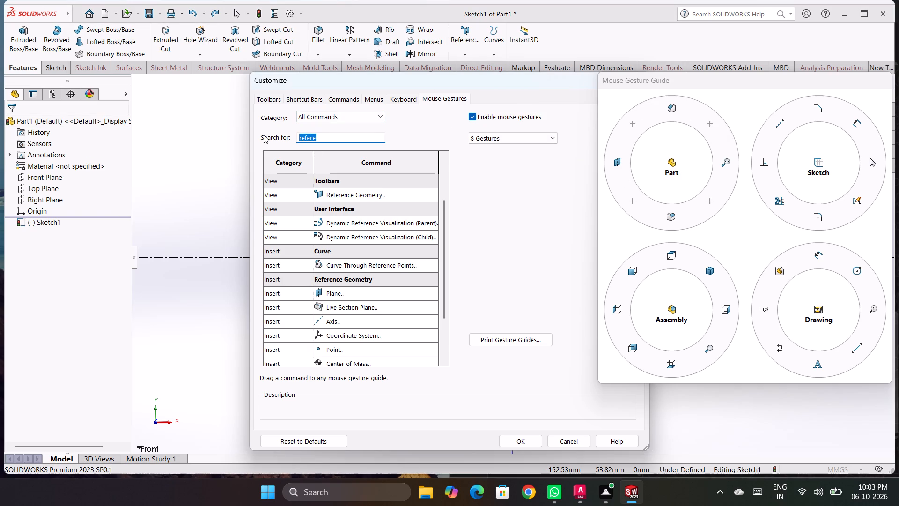
pyautogui.write('patterb')
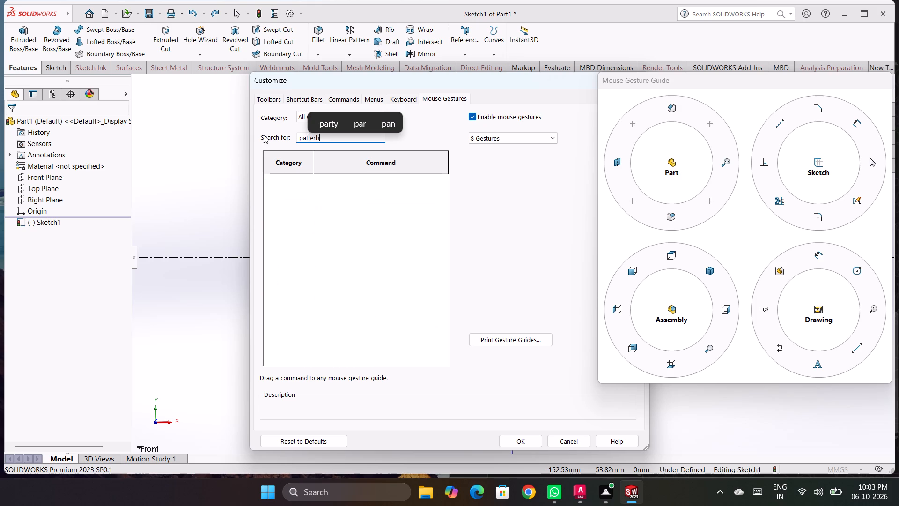
pyautogui.press('BackSpace')
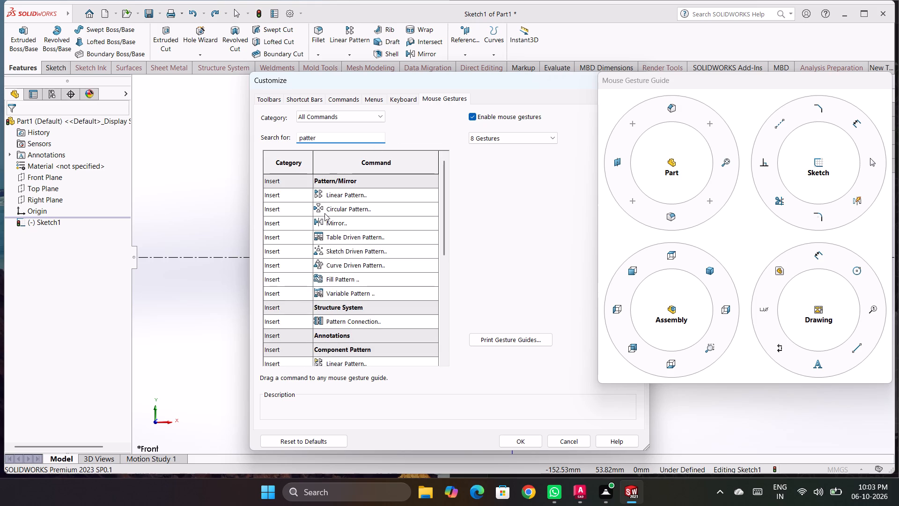
pyautogui.moveTo(325, 213); pyautogui.dragTo(705, 123)
pyautogui.moveTo(709, 122); pyautogui.dragTo(707, 204)
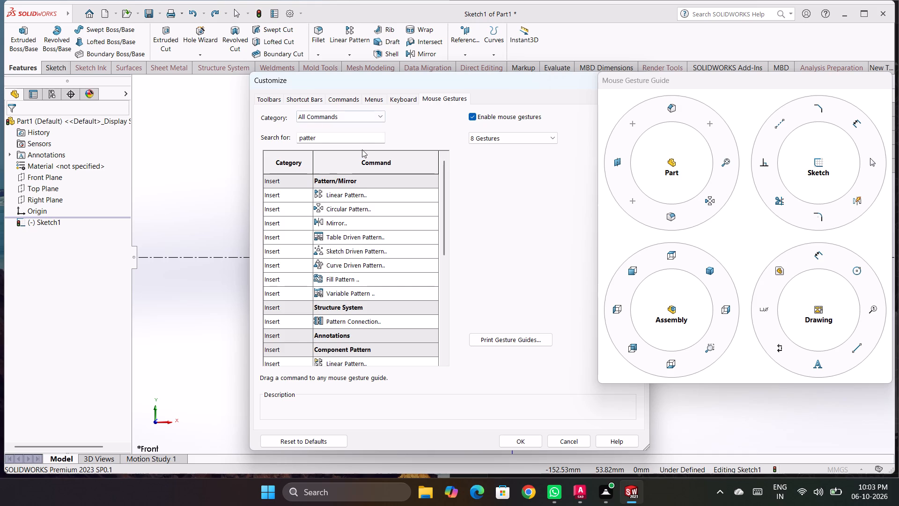
# Search the gesture commands for "shell", place the Features Shell in the 7:30 slot of the Part guide, and apply the customization.
pyautogui.moveTo(351, 137); pyautogui.dragTo(218, 142)
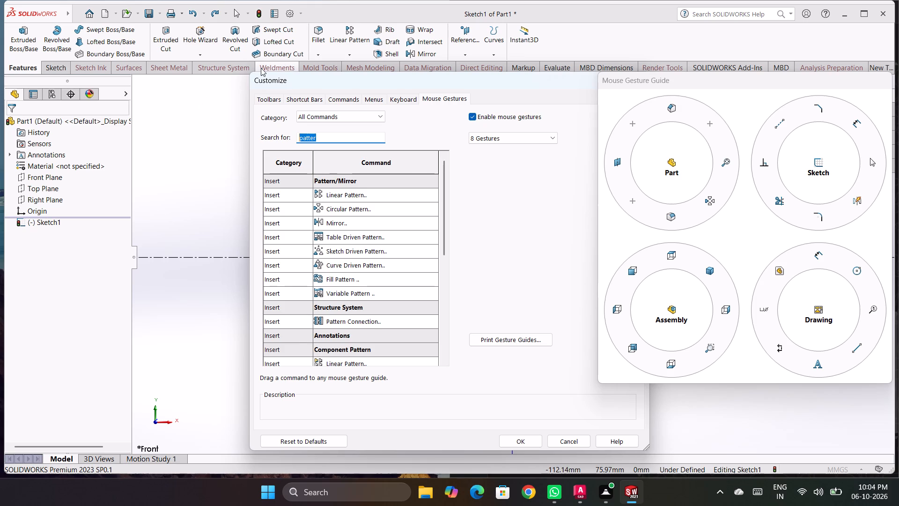
pyautogui.write('shell')
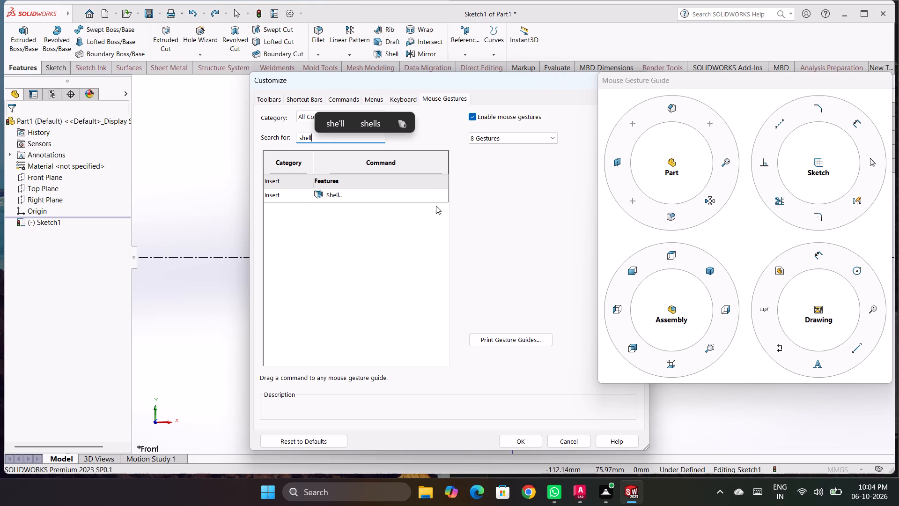
pyautogui.moveTo(396, 193); pyautogui.dragTo(624, 199)
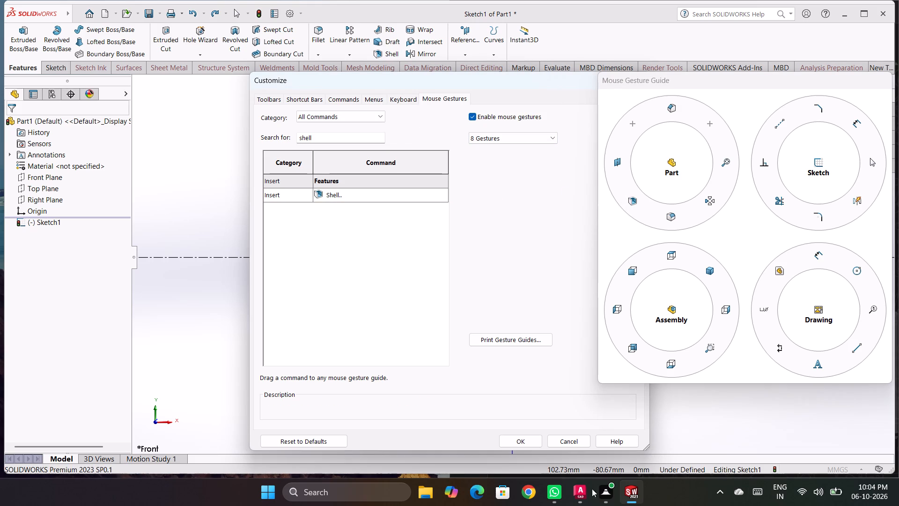
pyautogui.click(518, 439)
# Search the keyboard shortcuts for "sweep" and assign Shift+S to the Boss/Base Sweep and Ctrl+Shift+S to the Cut Sweep.
pyautogui.rightClick(671, 56)
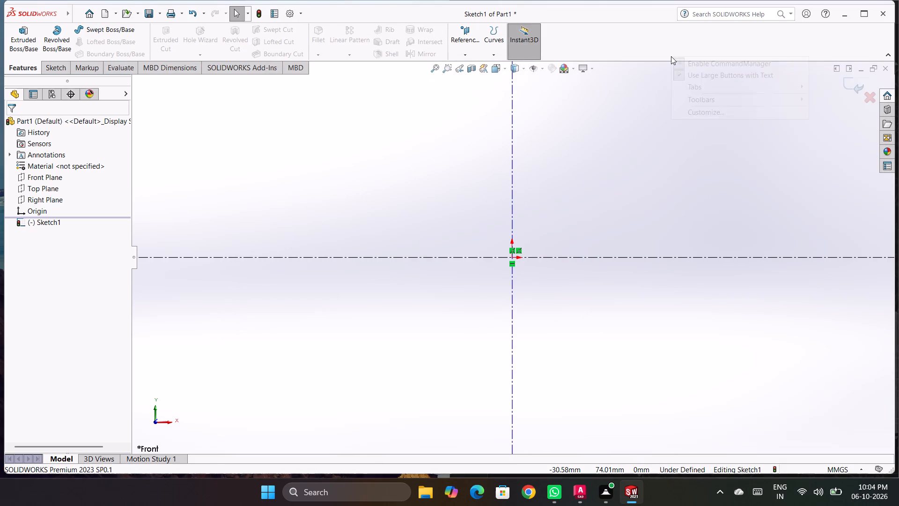
pyautogui.click(705, 108)
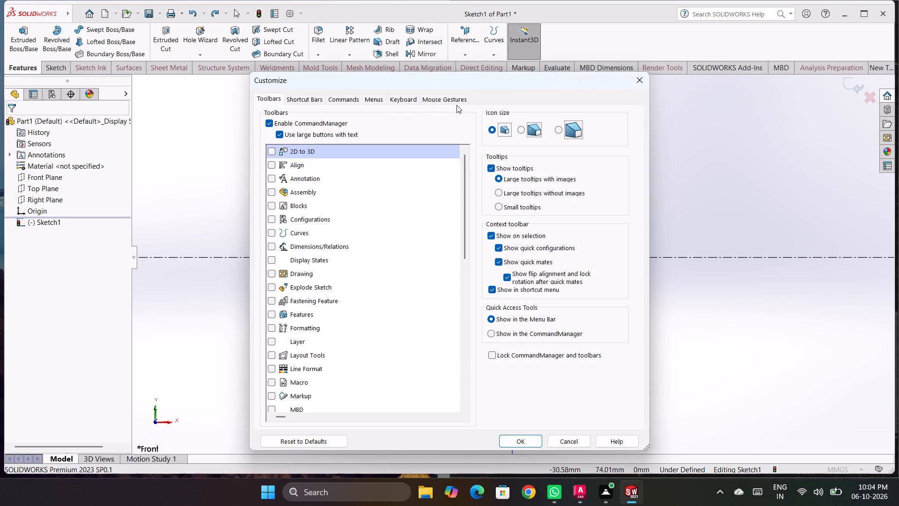
pyautogui.click(395, 99)
pyautogui.click(348, 145)
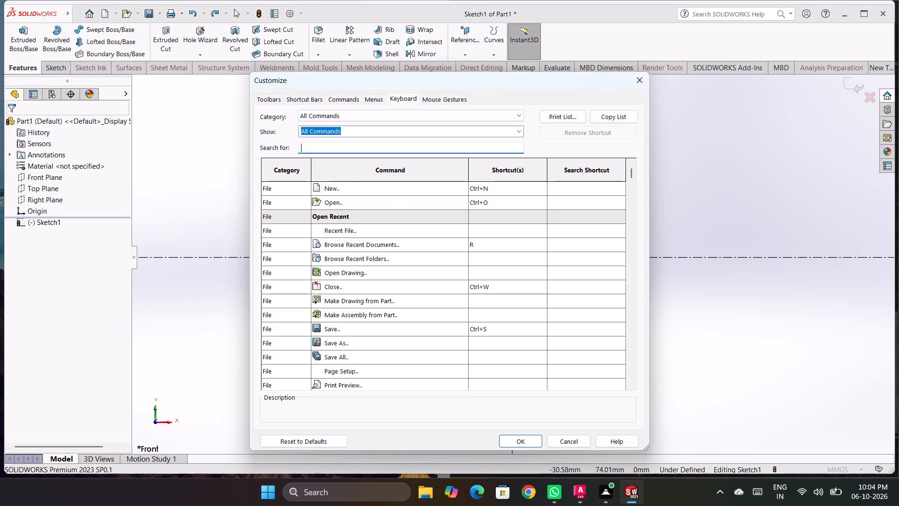
pyautogui.write('sweep')
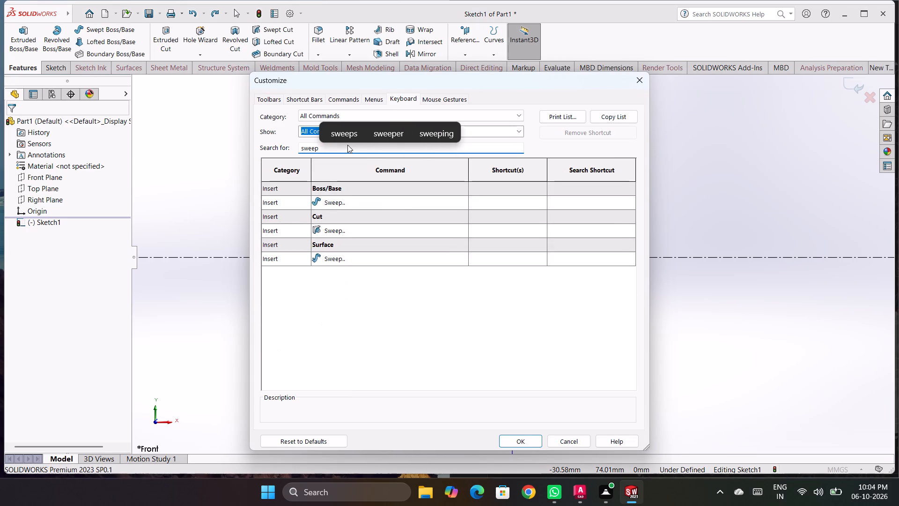
pyautogui.click(519, 203)
pyautogui.hotkey('shift', 's')
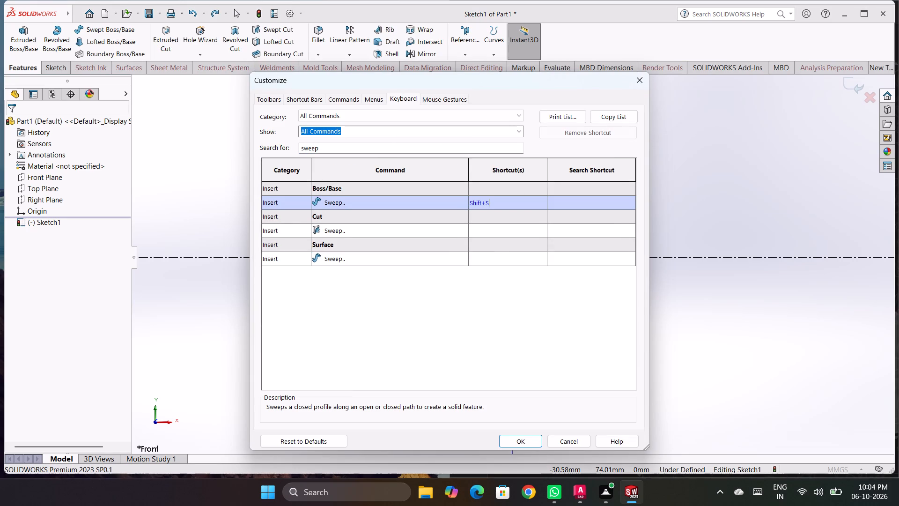
pyautogui.click(495, 236)
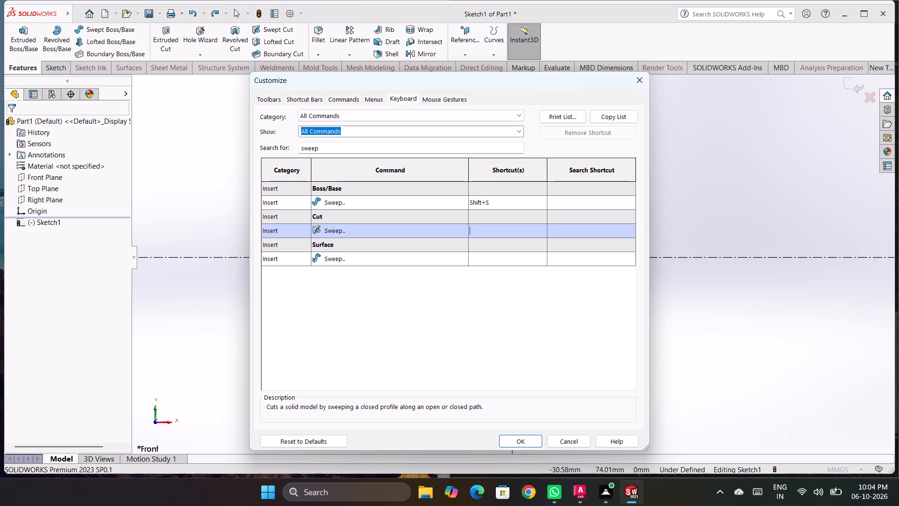
pyautogui.hotkey('ctrl', 'shift', 's')
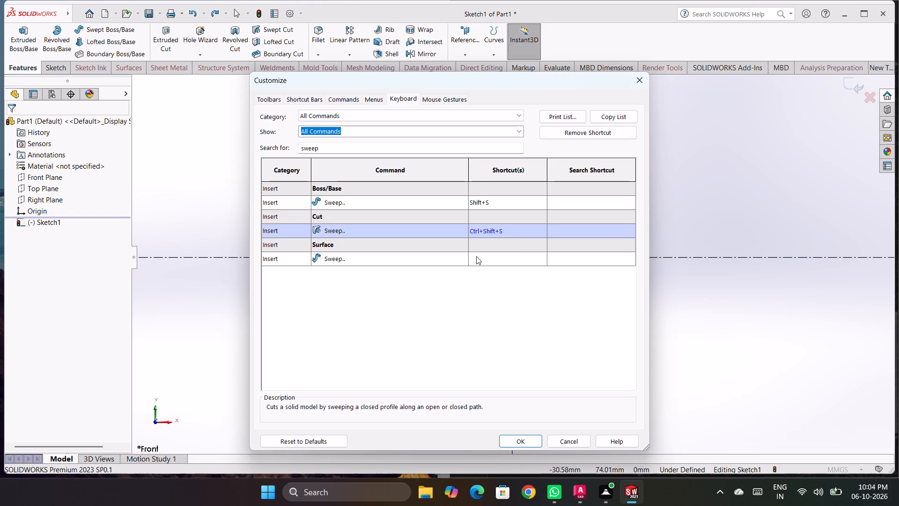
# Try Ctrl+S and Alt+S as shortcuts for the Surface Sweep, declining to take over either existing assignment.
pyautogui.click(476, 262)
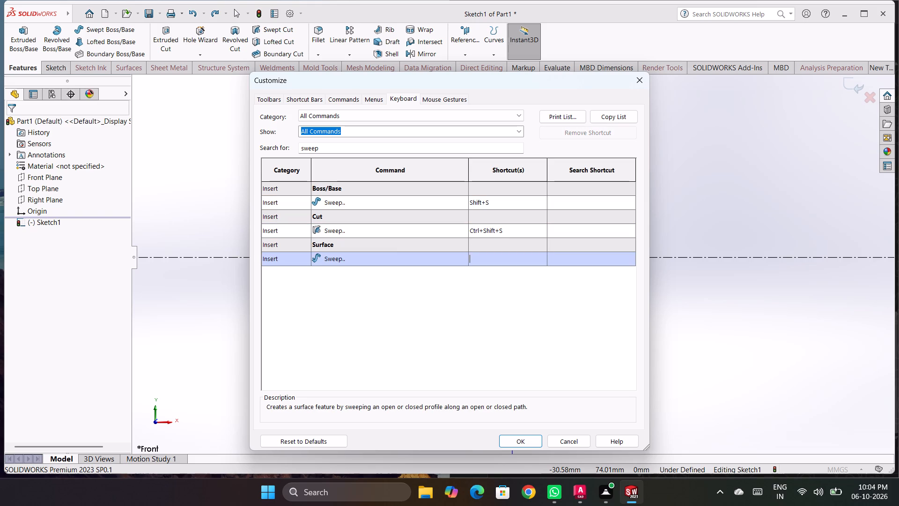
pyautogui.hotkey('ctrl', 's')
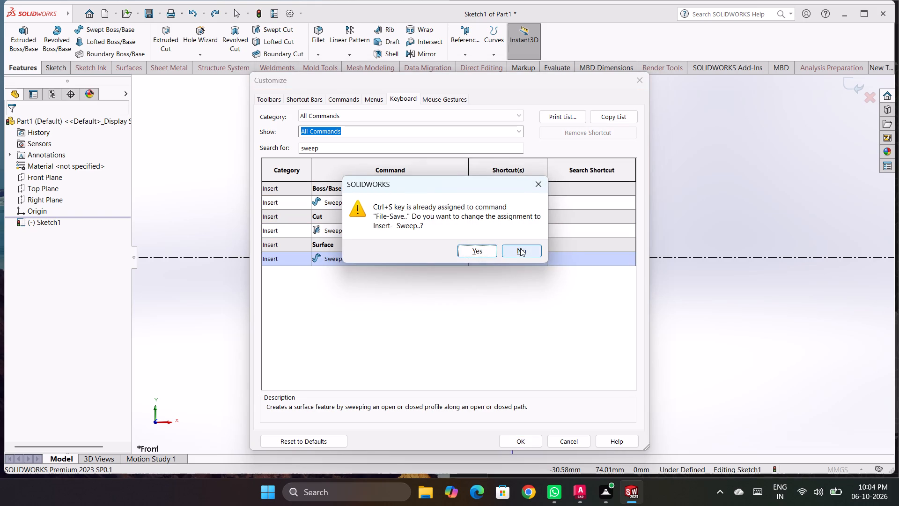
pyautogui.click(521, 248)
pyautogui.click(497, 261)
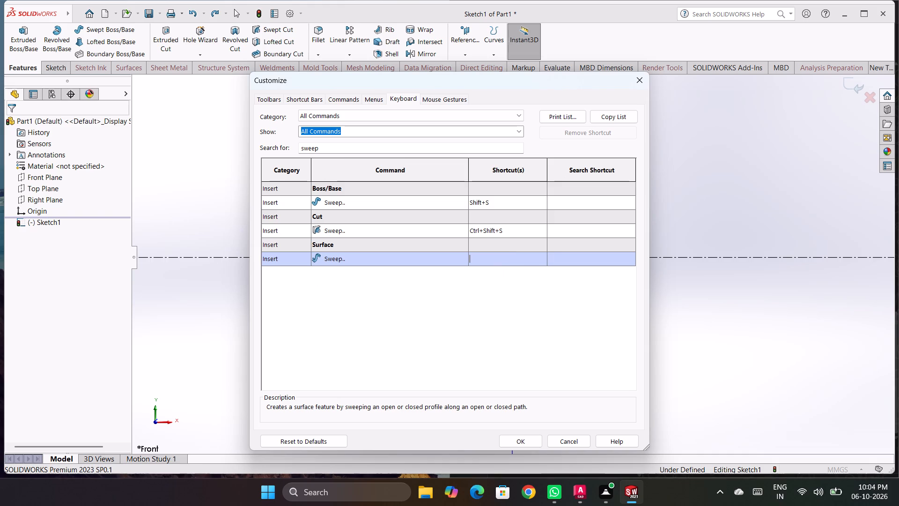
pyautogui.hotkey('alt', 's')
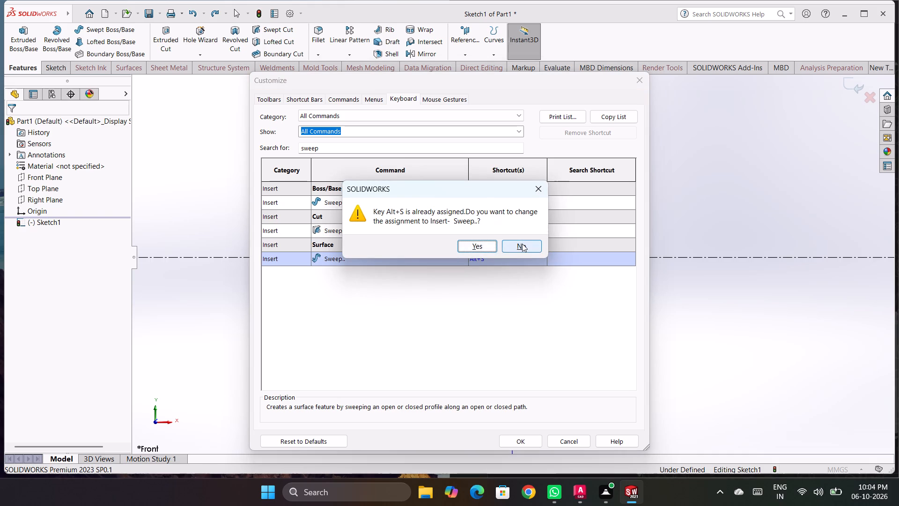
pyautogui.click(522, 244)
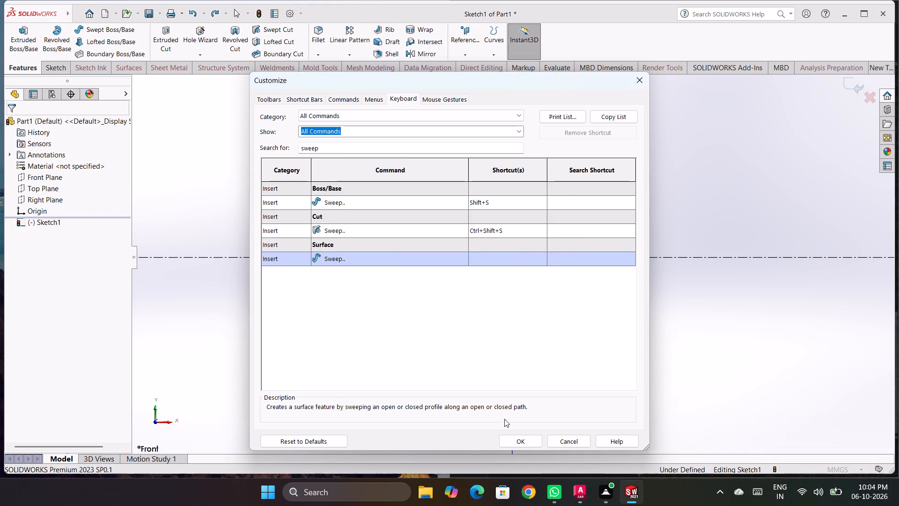
# Apply the keyboard shortcut changes and close the customization settings.
pyautogui.click(521, 439)
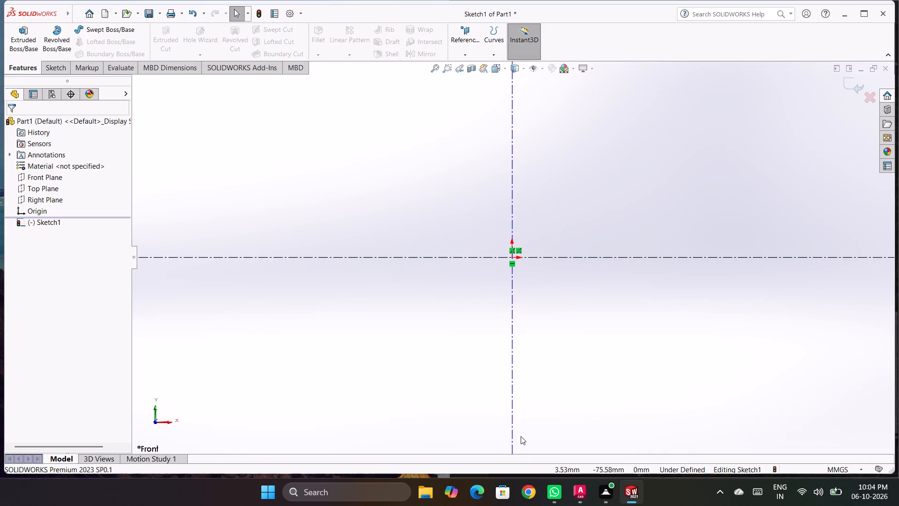
# Test the Ctrl+Shift+S shortcut in the open sketch and check the available save options.
pyautogui.click(546, 291)
pyautogui.press('Escape')
pyautogui.press('Escape')
pyautogui.hotkey('ctrl', 'shift', 's')
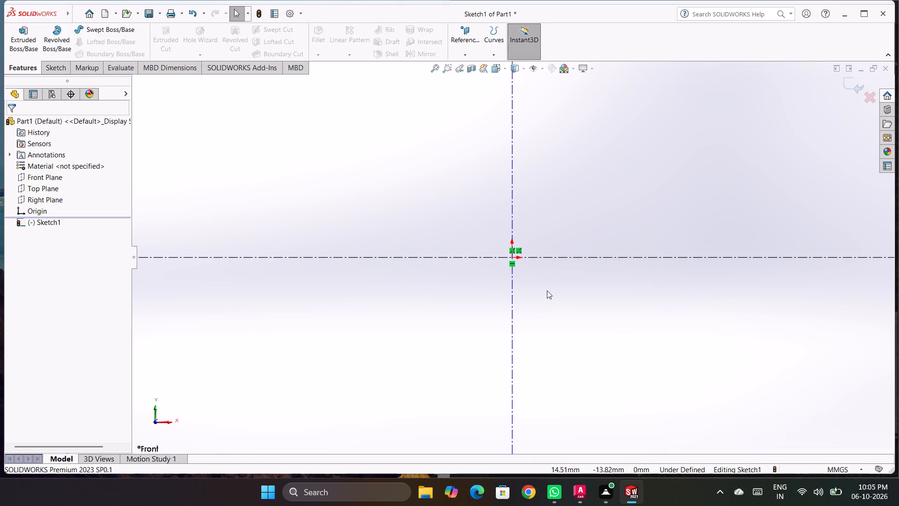
pyautogui.press('Escape')
pyautogui.press('Escape')
pyautogui.click(162, 14)
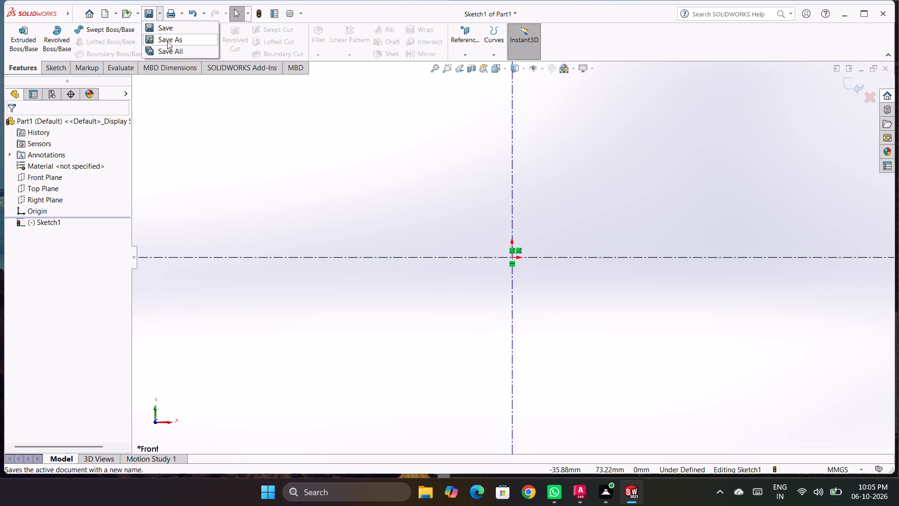
pyautogui.press('Escape')
pyautogui.press('Escape')
pyautogui.press('Escape')
pyautogui.press('Escape')
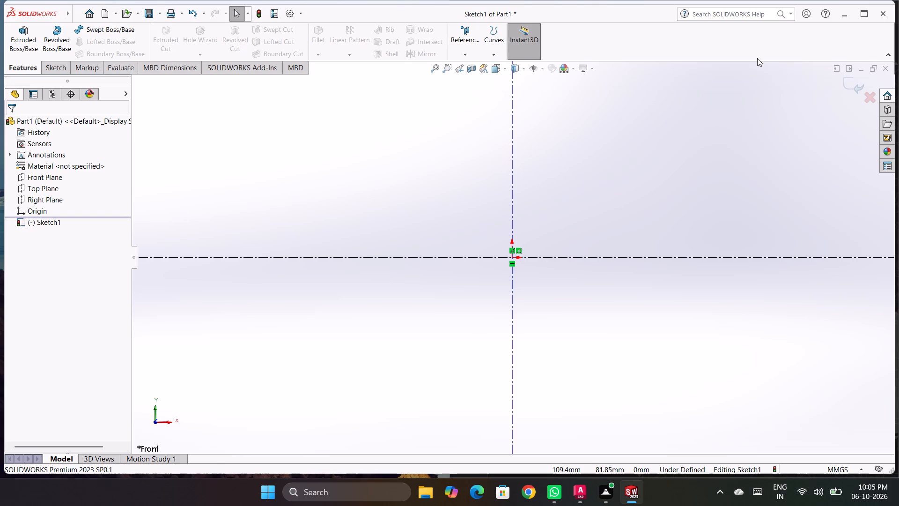
# Find the Draft command in the mouse gesture customization with the search "draft" and assign it to an empty slot of the Part guide.
pyautogui.rightClick(702, 49)
pyautogui.click(722, 108)
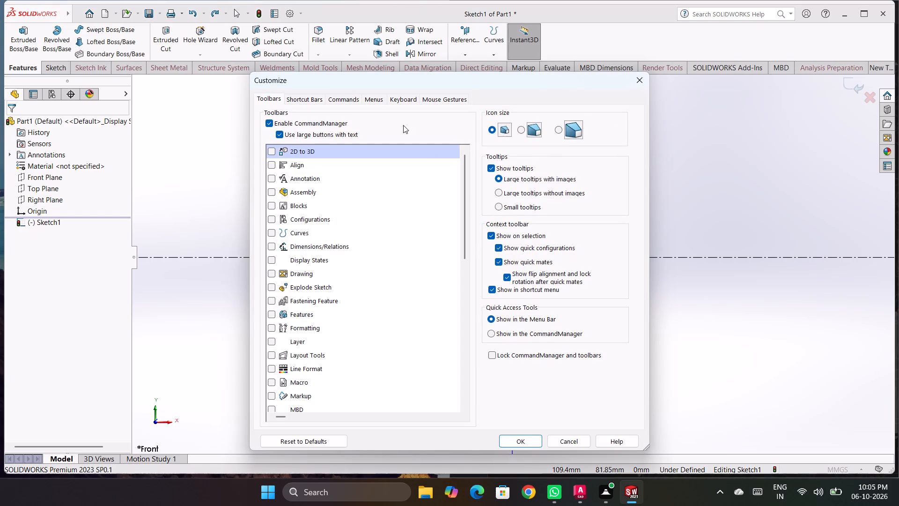
pyautogui.click(404, 101)
pyautogui.click(435, 101)
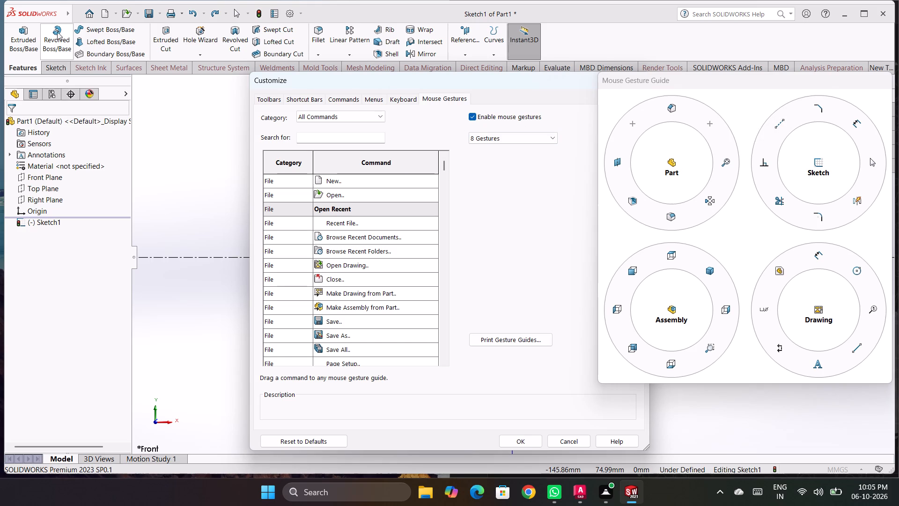
pyautogui.click(347, 138)
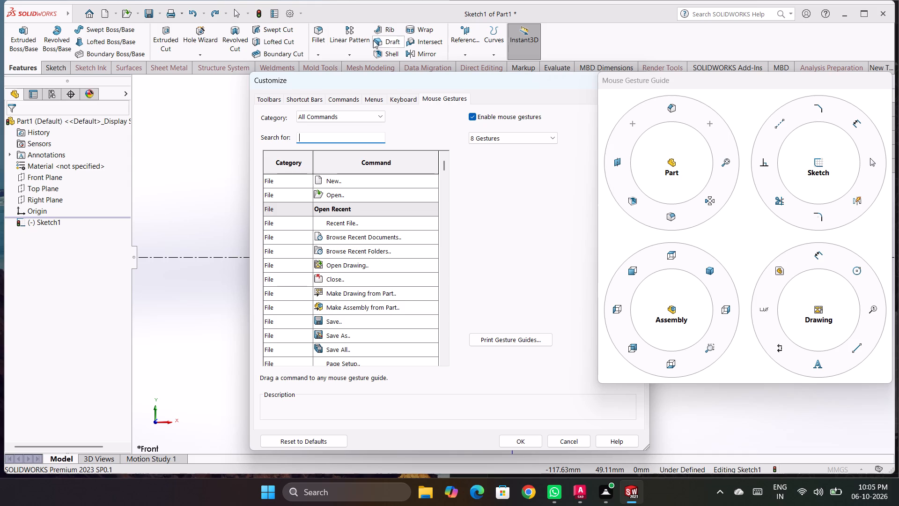
pyautogui.write('draft')
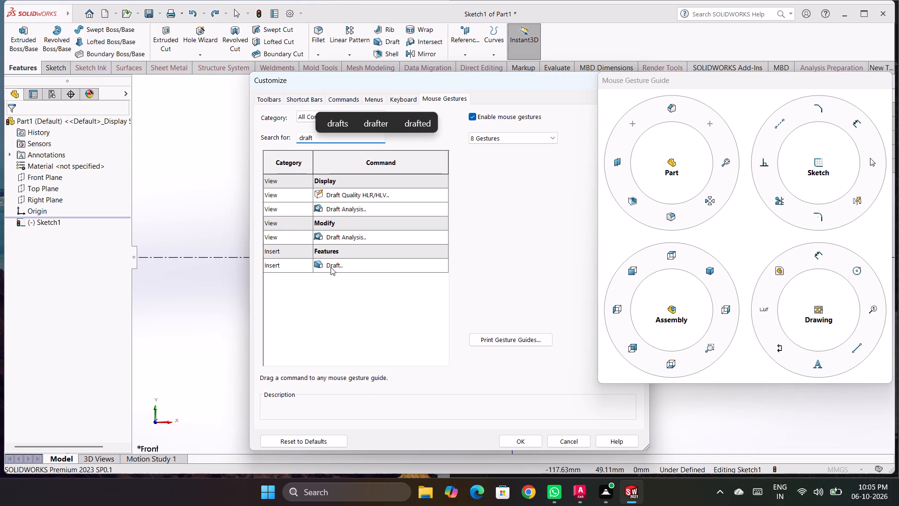
pyautogui.moveTo(331, 267); pyautogui.dragTo(648, 121)
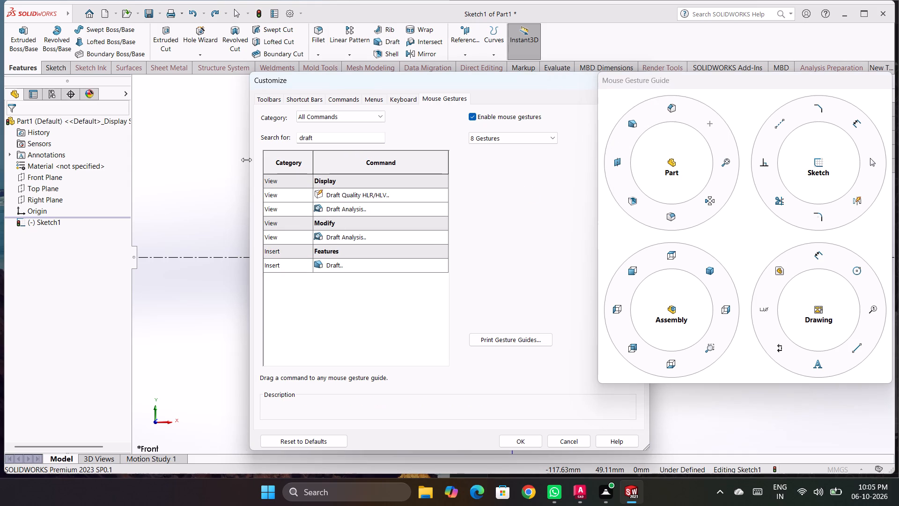
# Search the mouse gesture commands for "rib" and assign Rib to the remaining empty slot of the Part guide.
pyautogui.moveTo(318, 133); pyautogui.dragTo(275, 143)
pyautogui.write('rivb')
pyautogui.press('BackSpace')
pyautogui.press('BackSpace')
pyautogui.press('b')
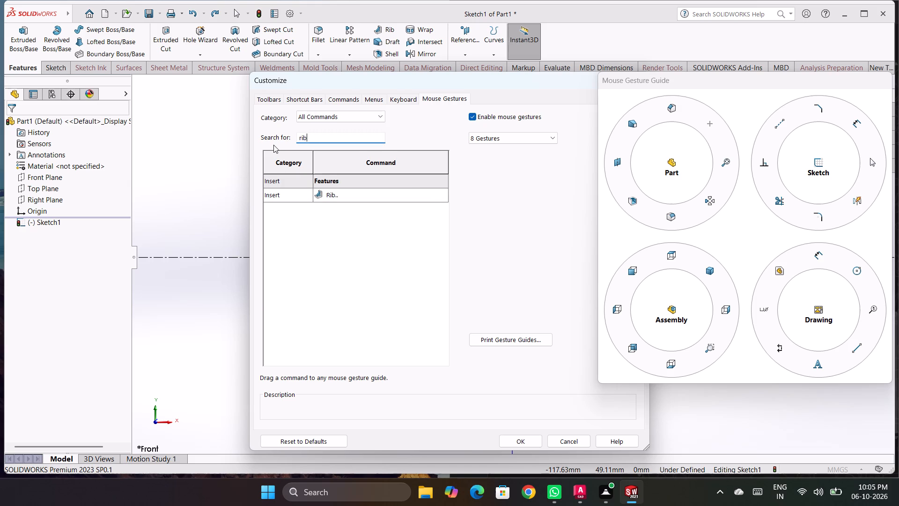
pyautogui.moveTo(347, 199); pyautogui.dragTo(725, 127)
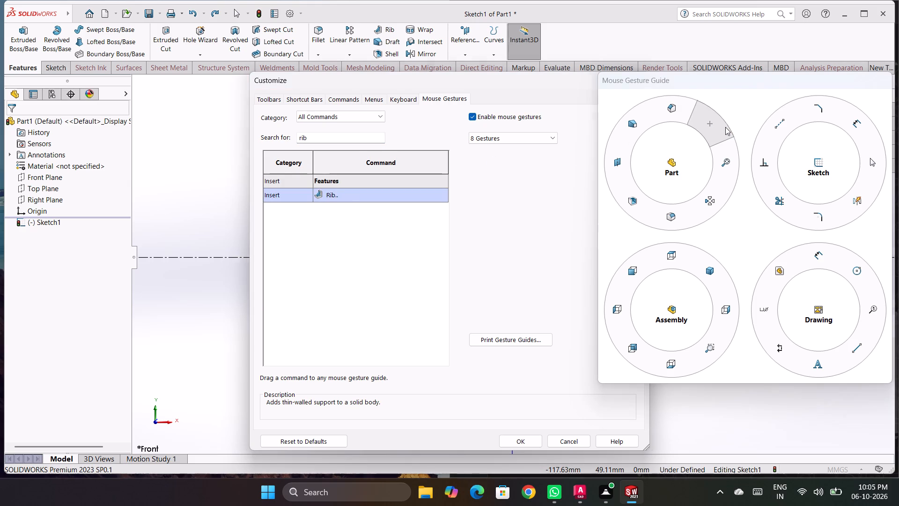
# Search keyboard shortcuts for "loft"; assign Shift+L to Boss/Base Loft, Ctrl+Shift+L to Cut Loft and Ctrl+L to Surface Loft, and apply the changes.
pyautogui.click(400, 102)
pyautogui.click(393, 147)
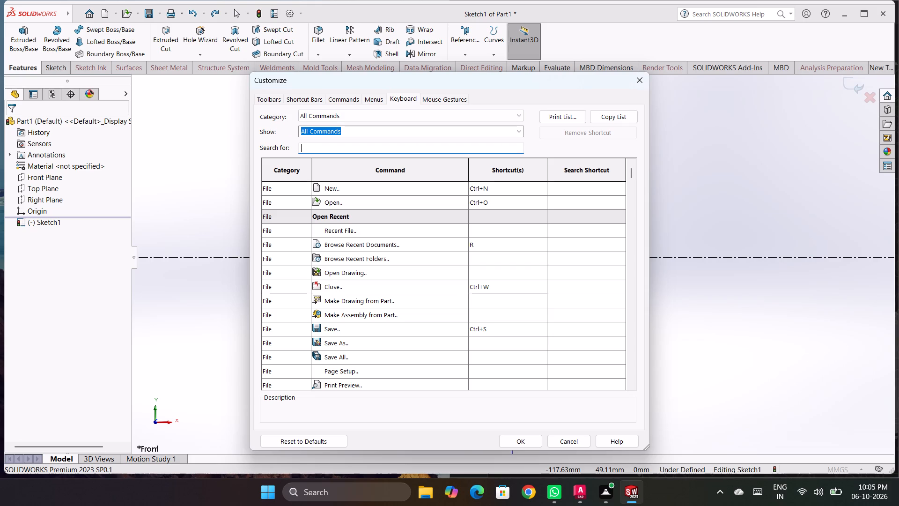
pyautogui.write('loft')
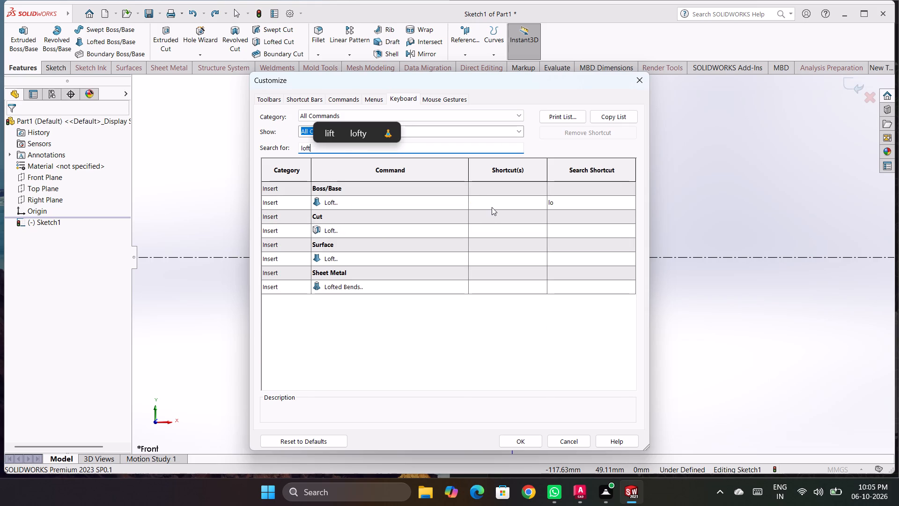
pyautogui.click(492, 205)
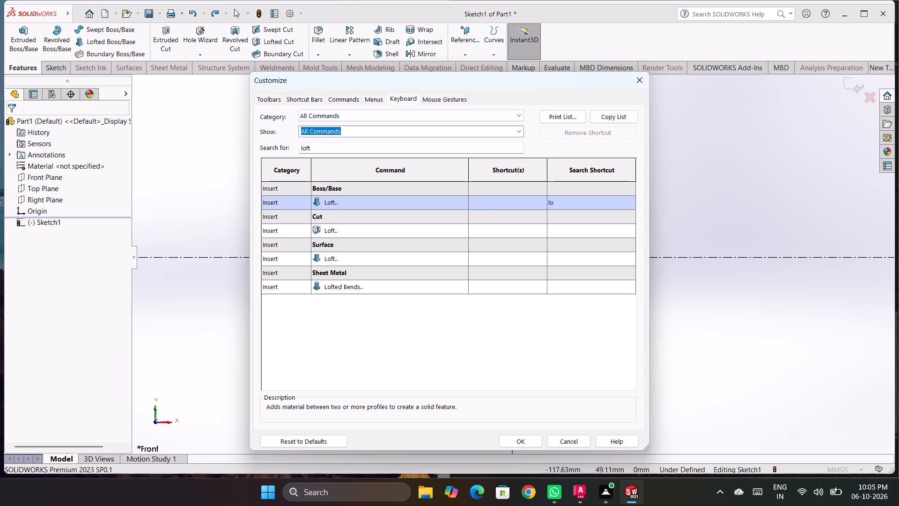
pyautogui.hotkey('shift', 'l')
pyautogui.click(488, 230)
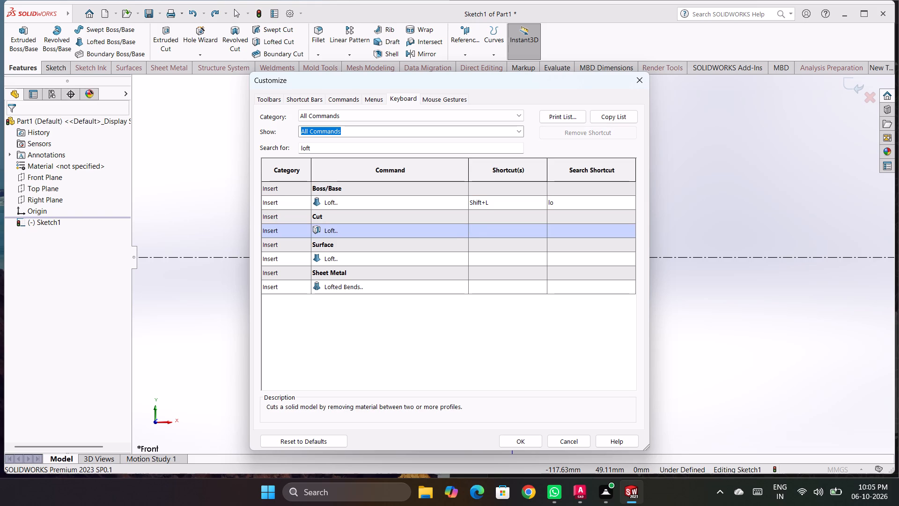
pyautogui.hotkey('ctrl', 'shift', 'l')
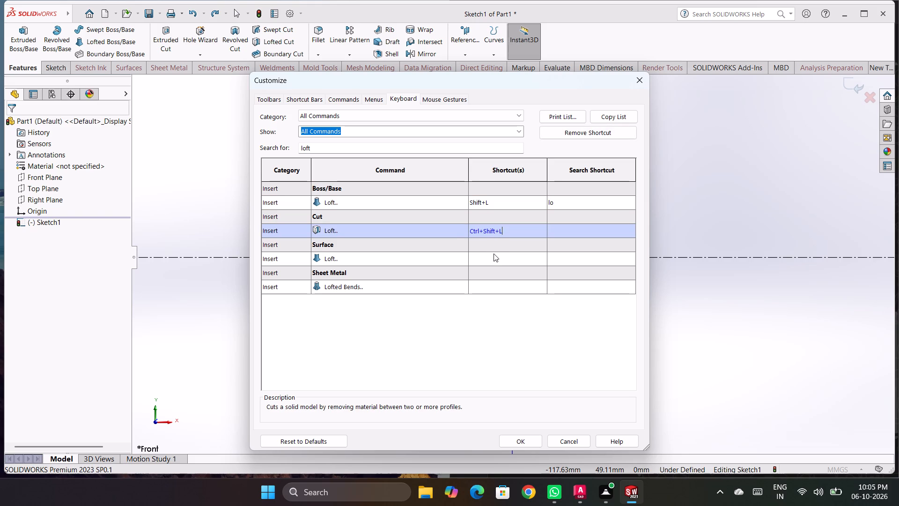
pyautogui.click(493, 255)
pyautogui.hotkey('ctrl', 'l')
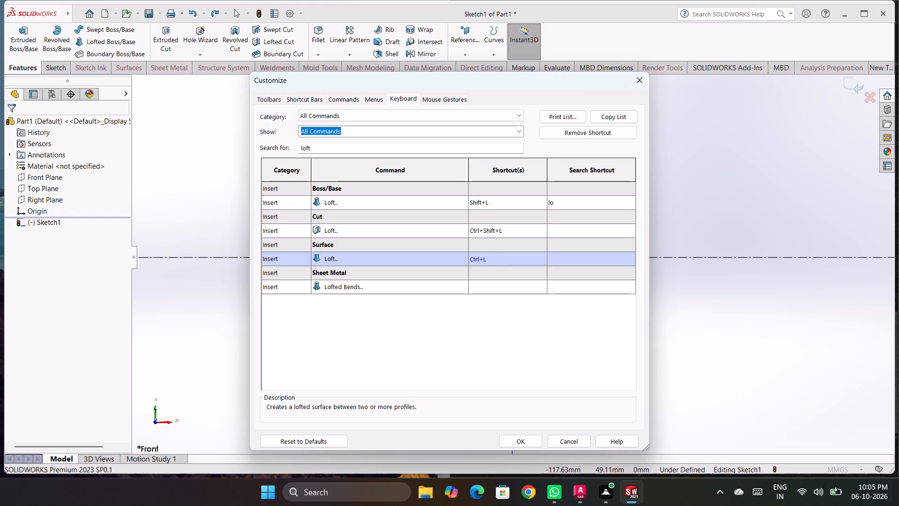
pyautogui.click(506, 435)
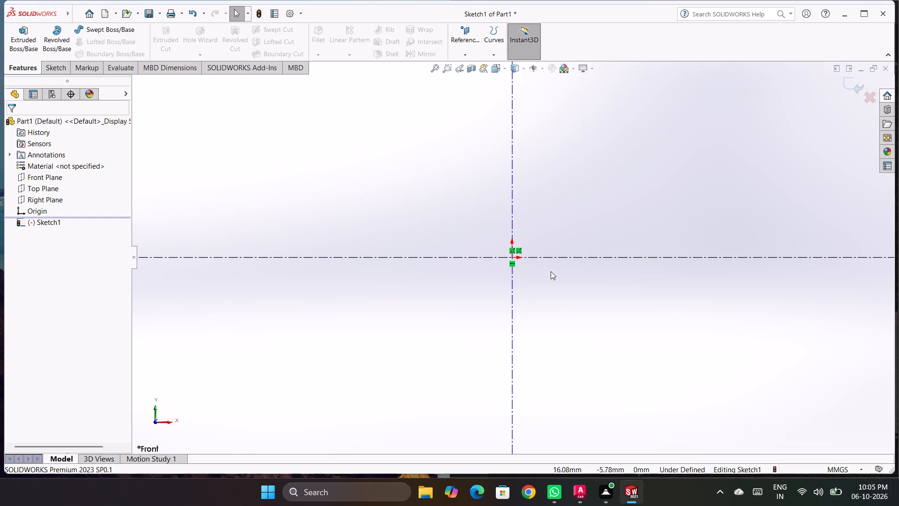
# In isometric view, sketch a circle of about 85 mm radius centred on the origin and exit the sketch.
pyautogui.click(575, 327)
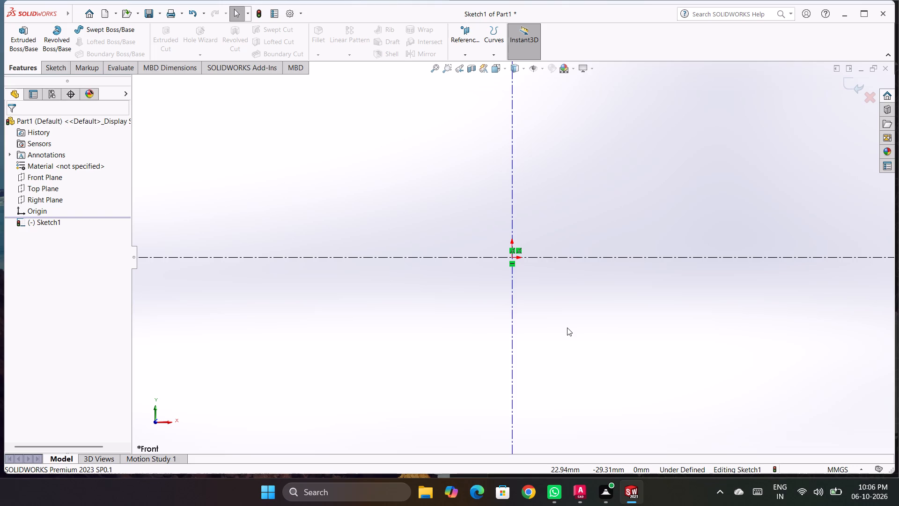
pyautogui.click(575, 317)
pyautogui.hotkey('ctrl', '7')
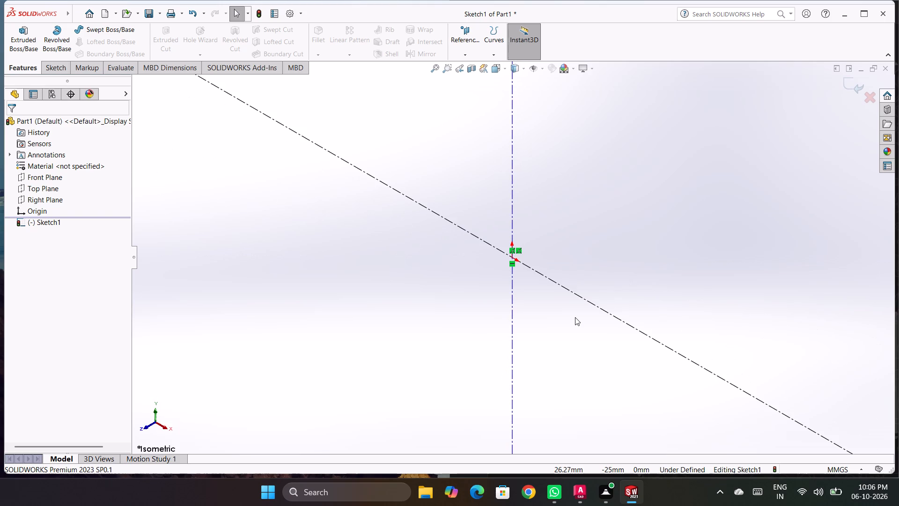
pyautogui.click(310, 327)
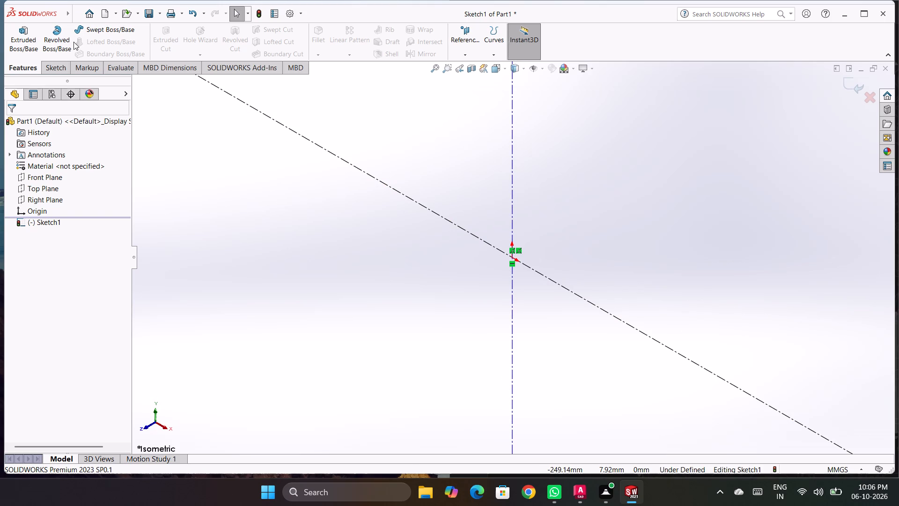
pyautogui.click(52, 67)
pyautogui.click(114, 32)
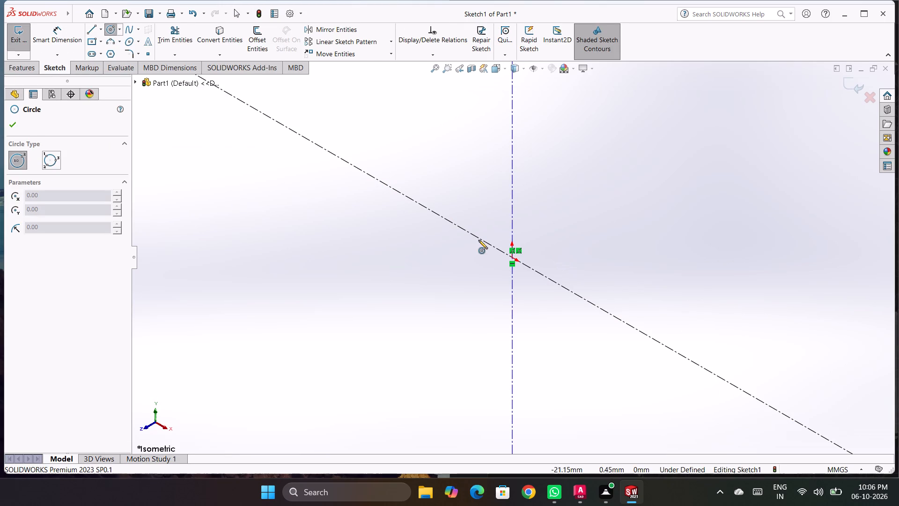
pyautogui.click(512, 255)
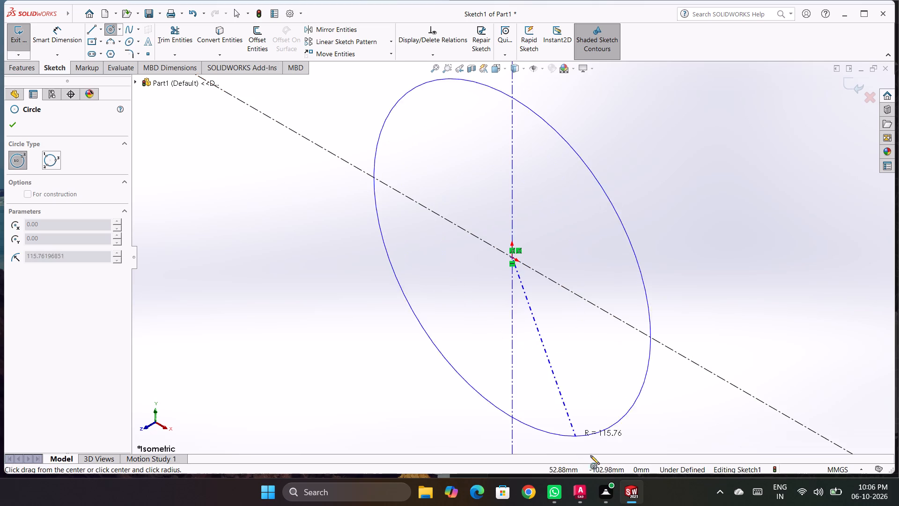
pyautogui.click(571, 387)
pyautogui.scroll(3, 614, 308)
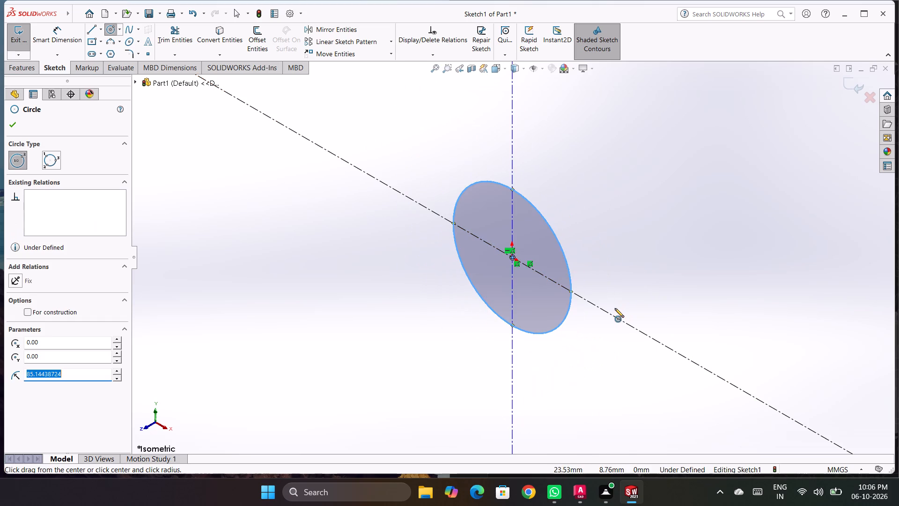
pyautogui.scroll(1, 614, 308)
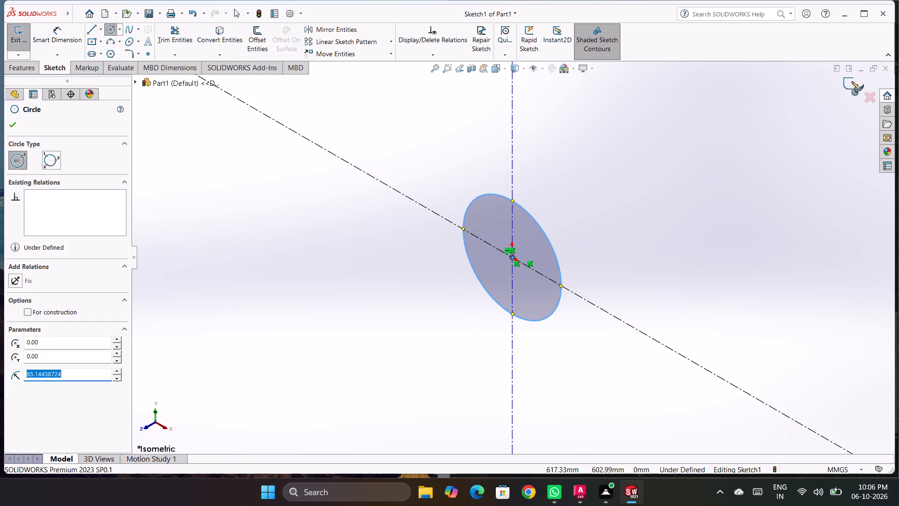
pyautogui.click(848, 82)
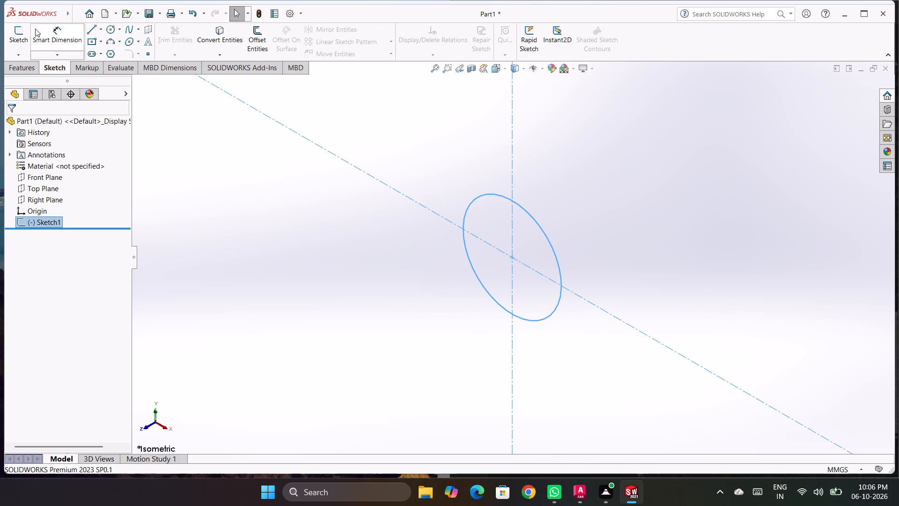
# Start a reference plane from the Front Plane with an offset distance of 150 mm.
pyautogui.click(0, 69)
pyautogui.click(13, 70)
pyautogui.click(465, 52)
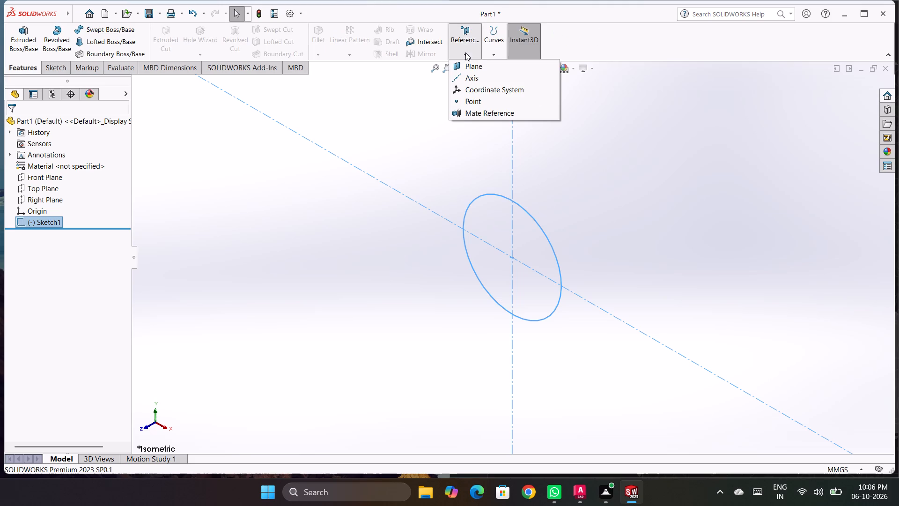
pyautogui.click(469, 69)
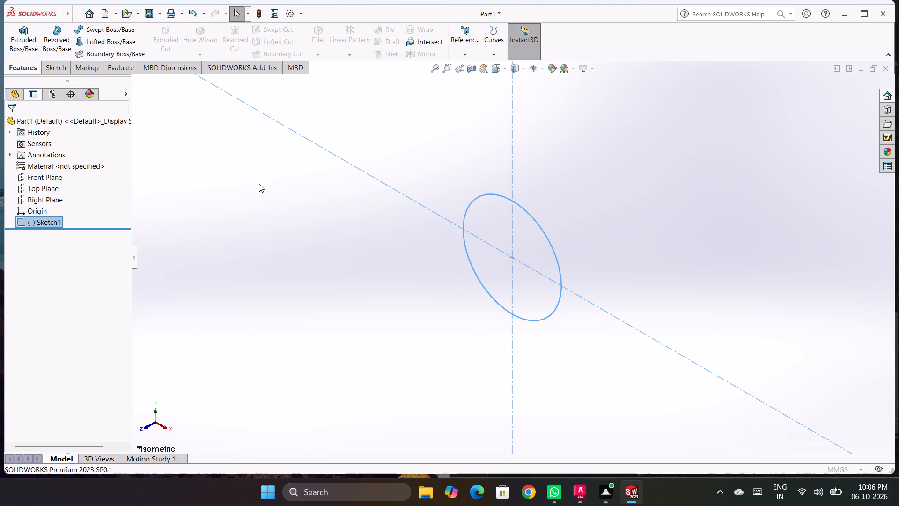
pyautogui.click(138, 83)
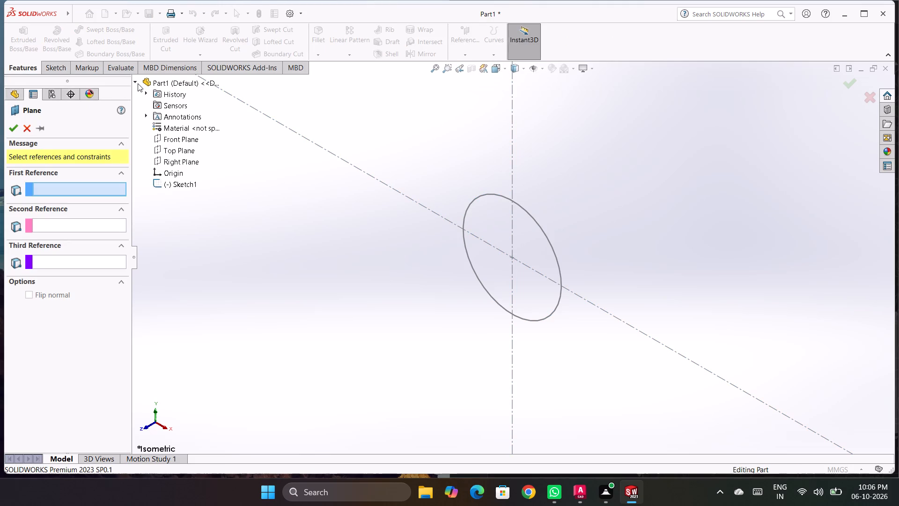
pyautogui.click(175, 134)
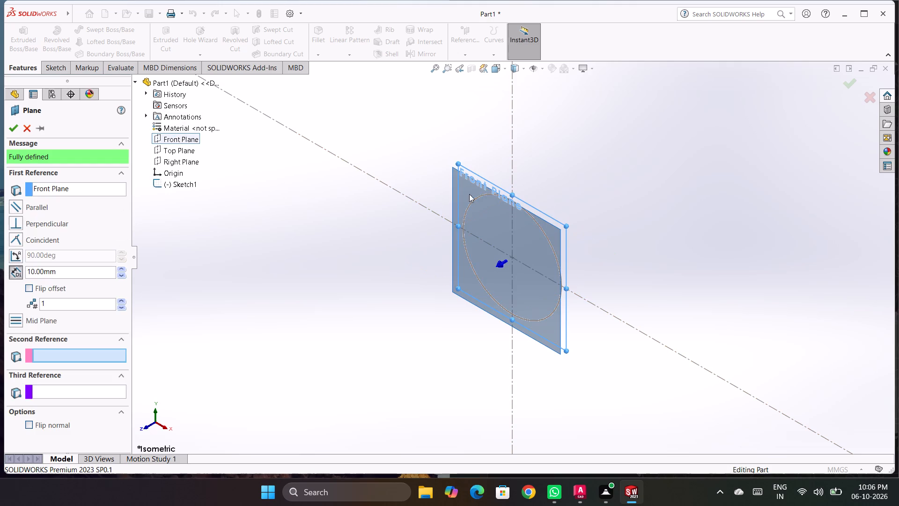
pyautogui.moveTo(85, 277); pyautogui.dragTo(0, 272)
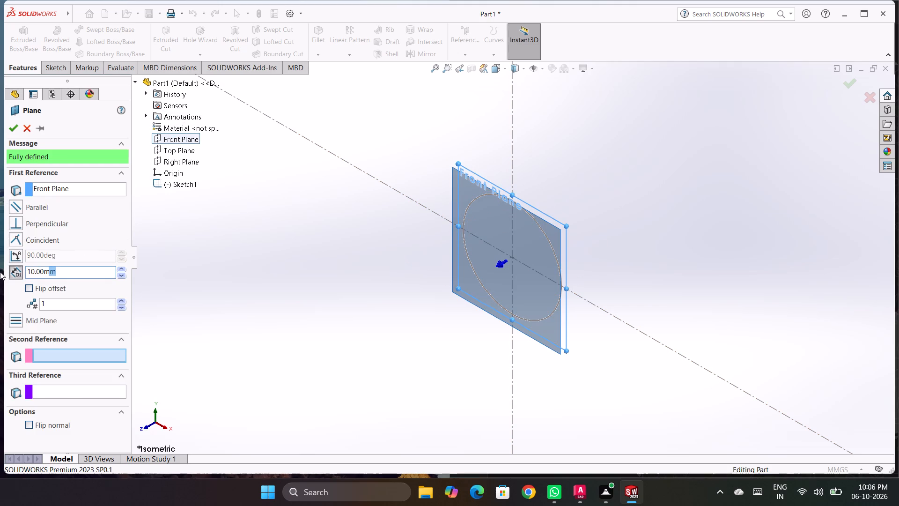
pyautogui.moveTo(0, 272); pyautogui.dragTo(0, 270)
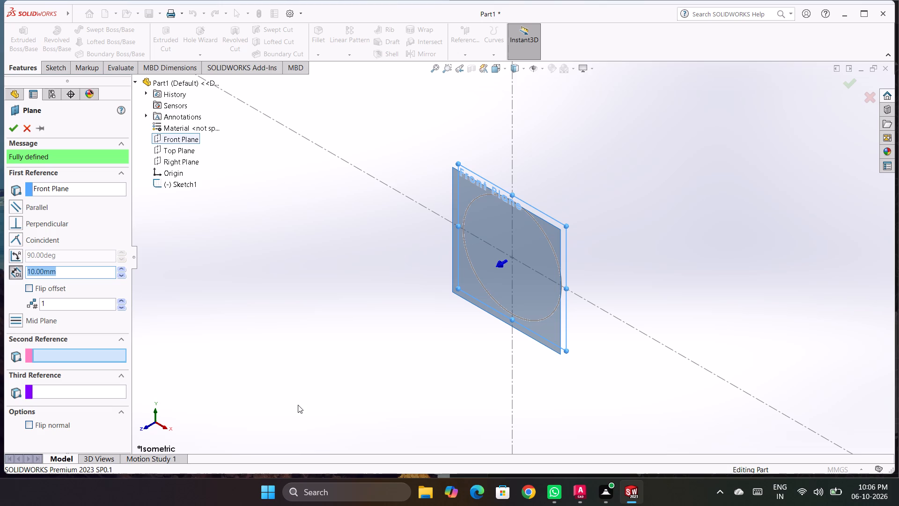
pyautogui.write('50')
pyautogui.press('BackSpace')
pyautogui.press('BackSpace')
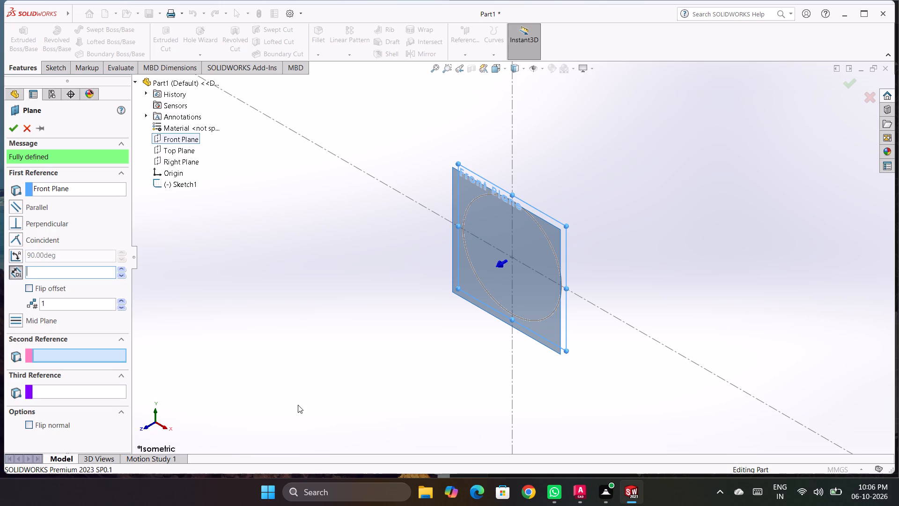
pyautogui.write('150')
pyautogui.press('Return')
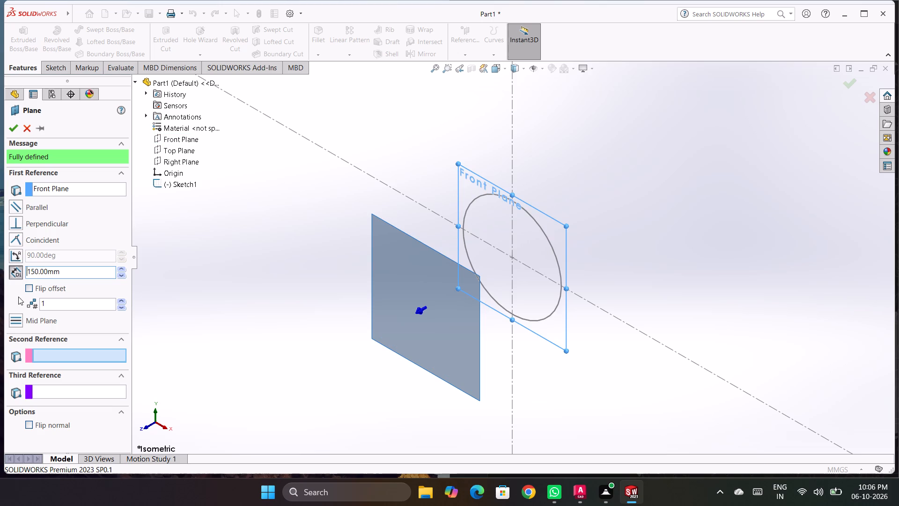
# Flip the reference plane's offset direction, set the distance to 500 mm and create the plane.
pyautogui.click(33, 290)
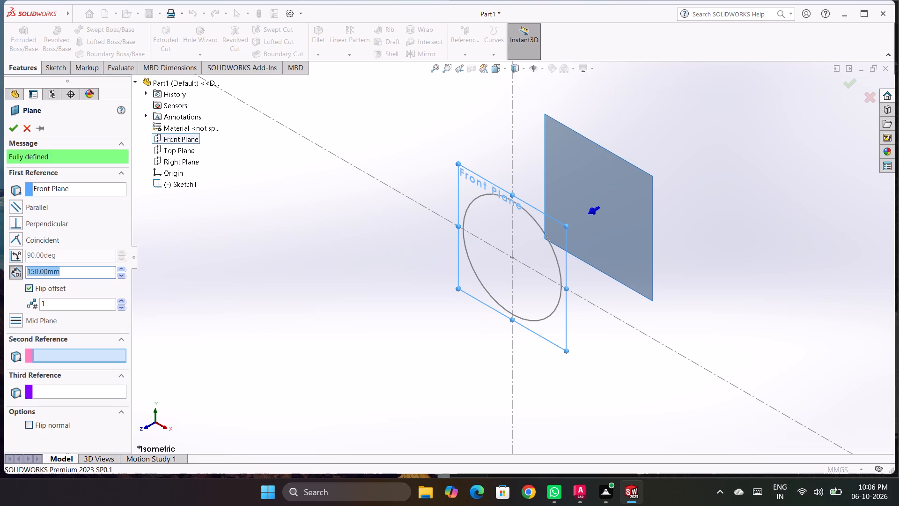
pyautogui.moveTo(86, 274); pyautogui.dragTo(3, 272)
pyautogui.write('500')
pyautogui.press('Return')
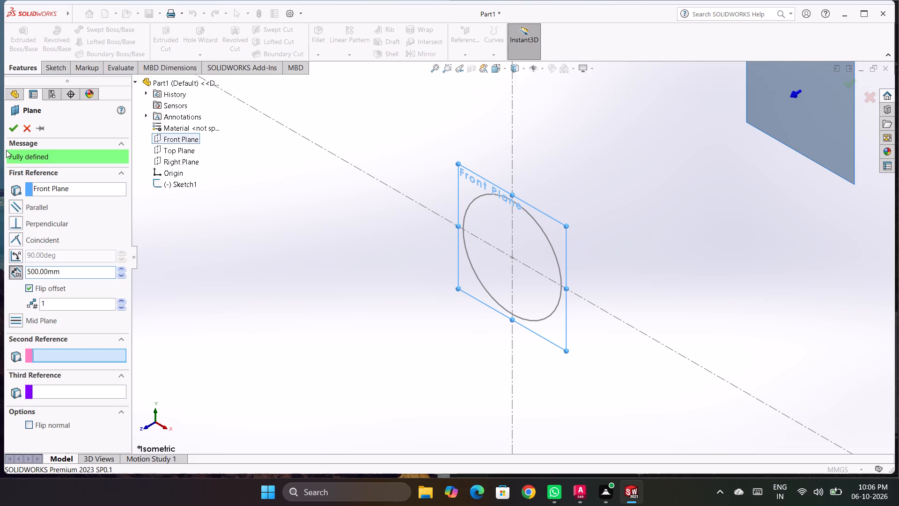
pyautogui.click(8, 128)
# On the offset plane, sketch a centre rectangle about 333 by 270 mm centred on the origin and exit the sketch.
pyautogui.scroll(3, 766, 255)
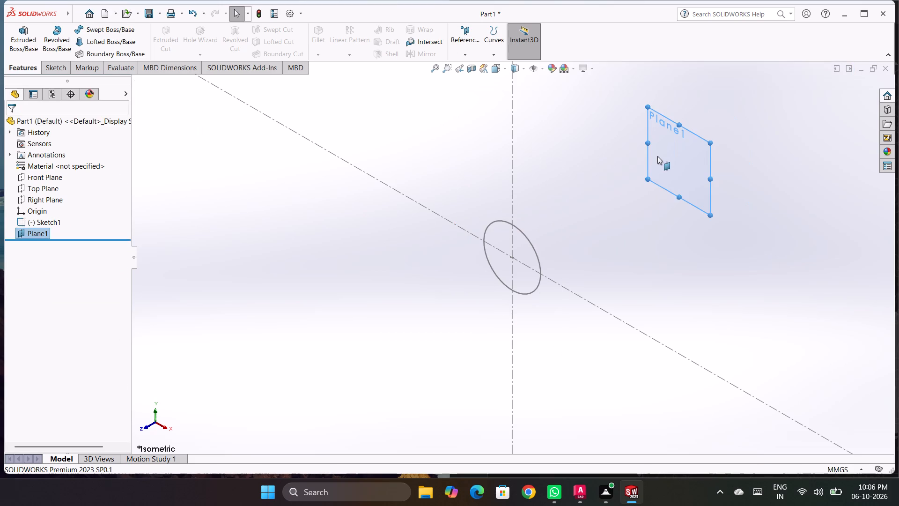
pyautogui.hotkey('shift', 'r')
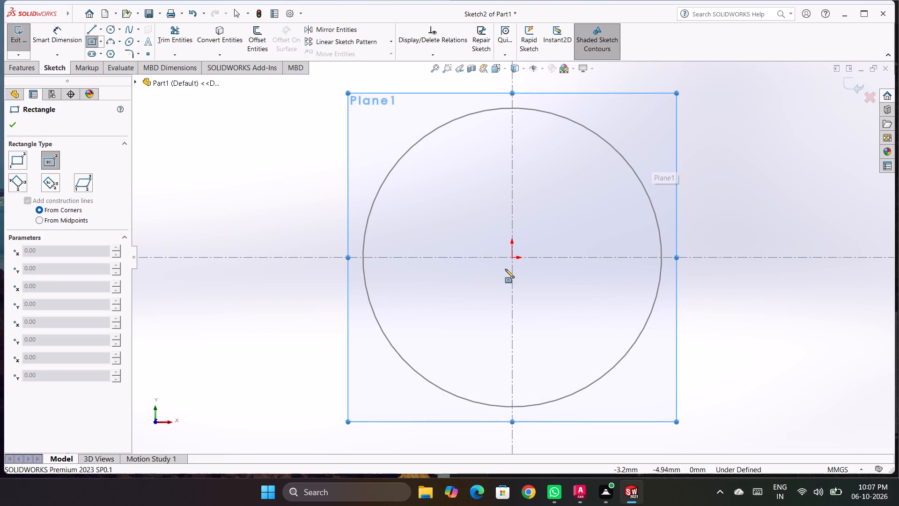
pyautogui.click(513, 257)
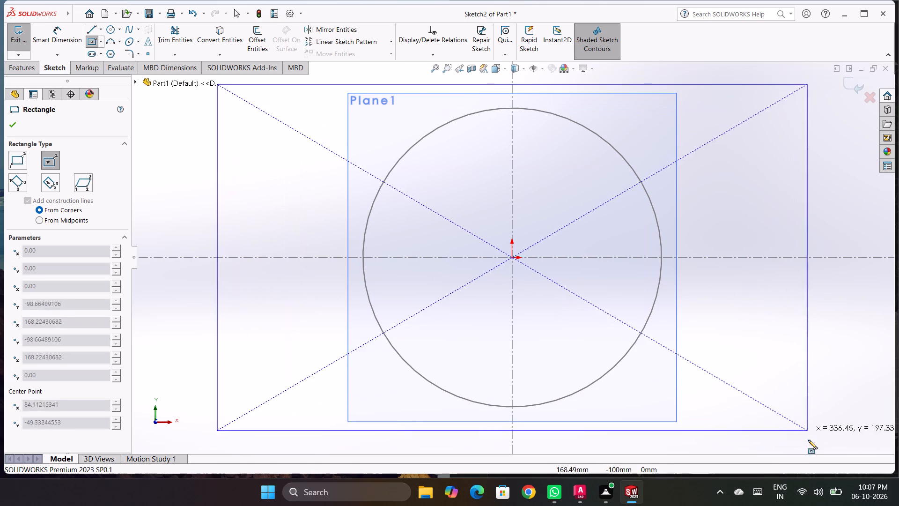
pyautogui.scroll(2, 802, 419)
pyautogui.click(715, 422)
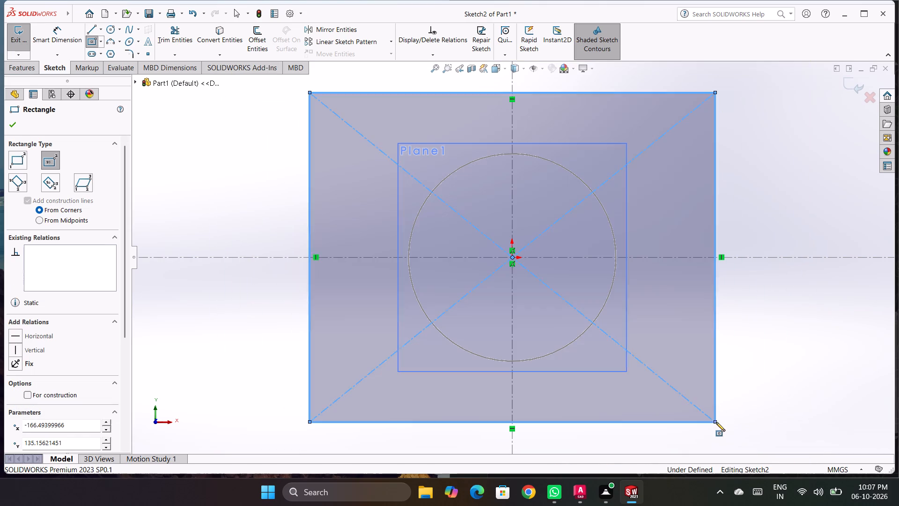
pyautogui.hotkey('ctrl', '7')
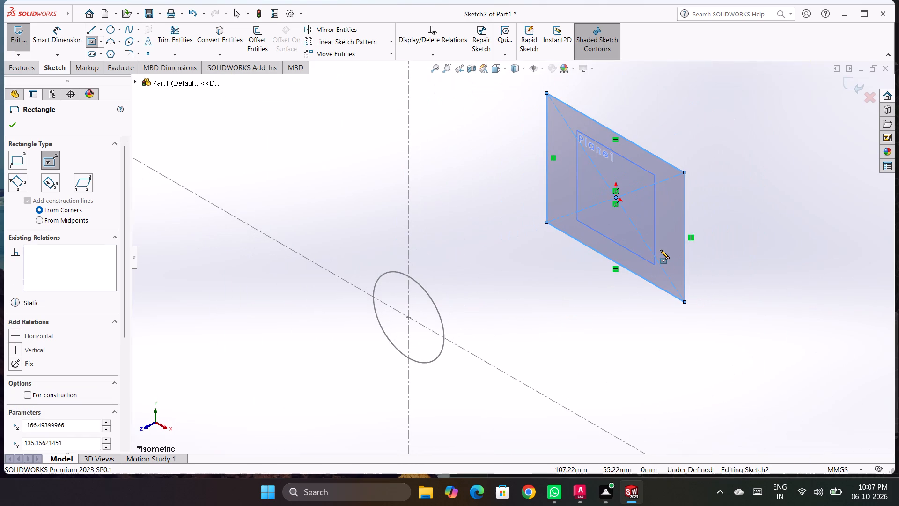
pyautogui.click(847, 89)
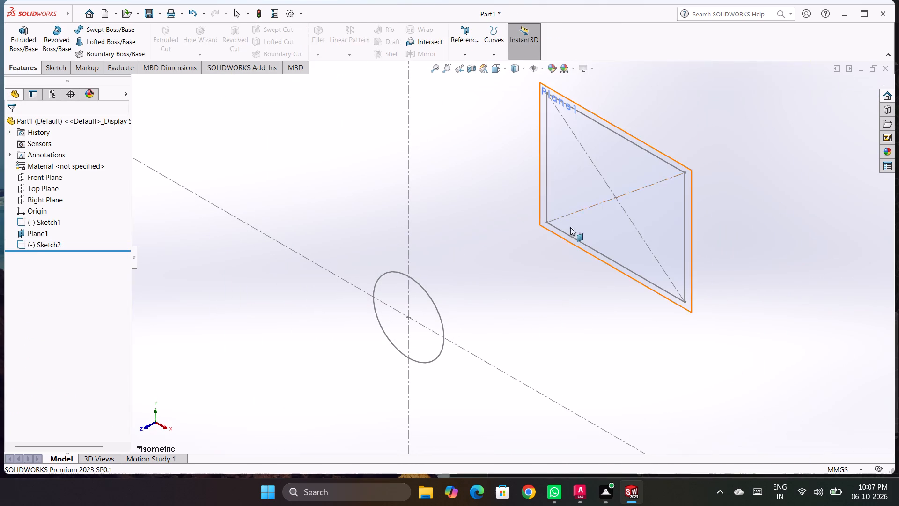
# On the Top Plane, sketch a 500 mm vertical line from the rectangle's centre to the origin and exit the sketch.
pyautogui.click(36, 192)
pyautogui.click(44, 180)
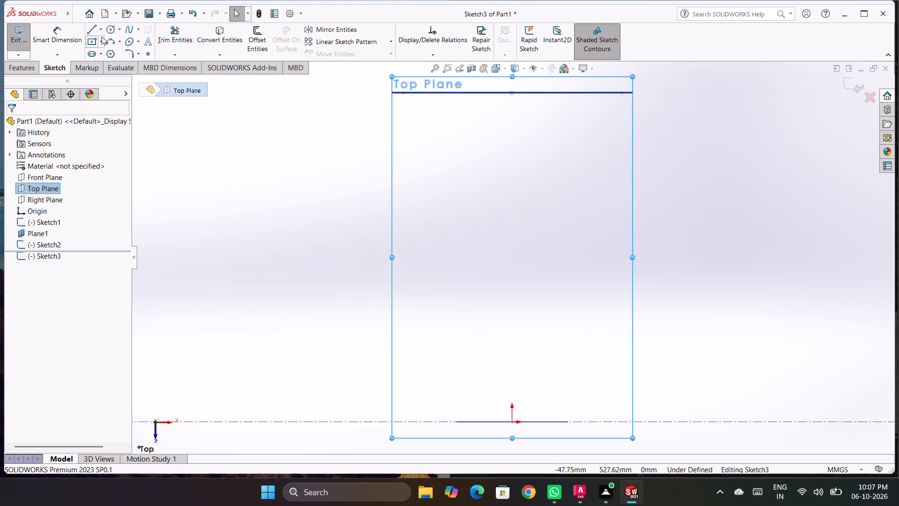
pyautogui.press('l')
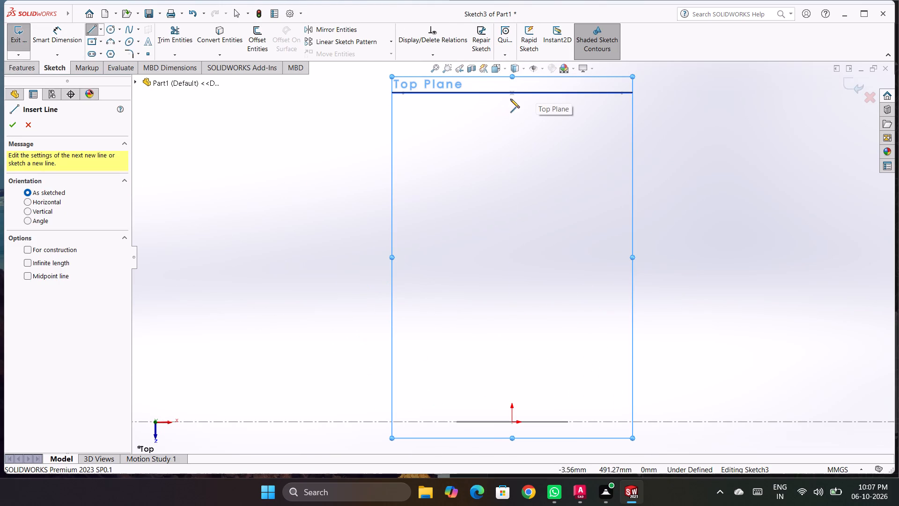
pyautogui.click(513, 94)
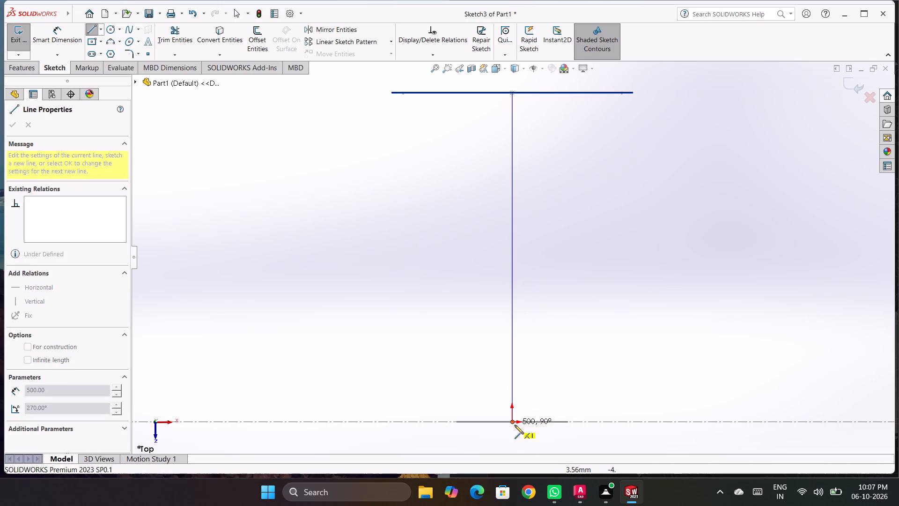
pyautogui.click(514, 423)
pyautogui.press('Escape')
pyautogui.press('Escape')
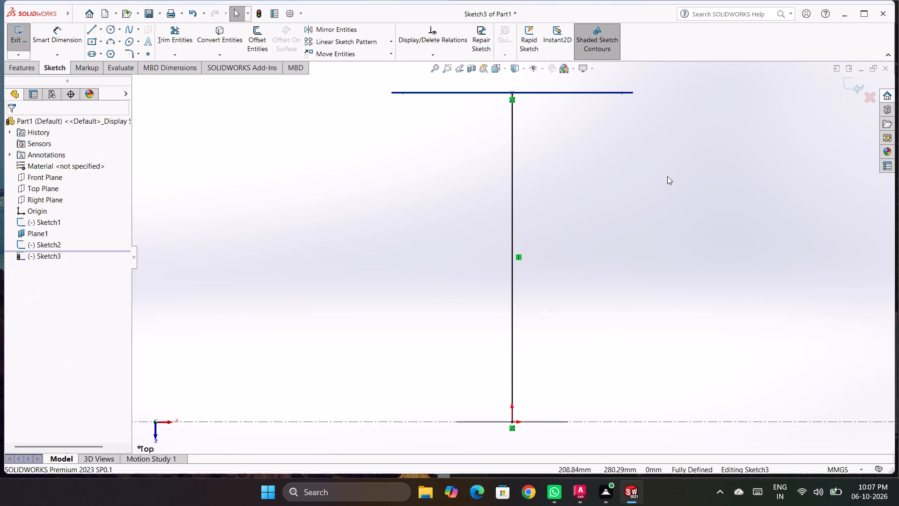
pyautogui.hotkey('ctrl', '7')
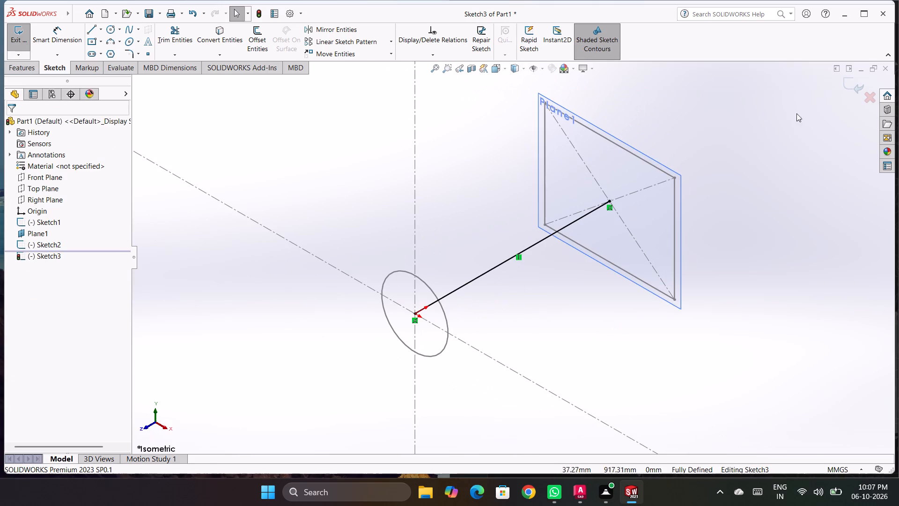
pyautogui.click(856, 77)
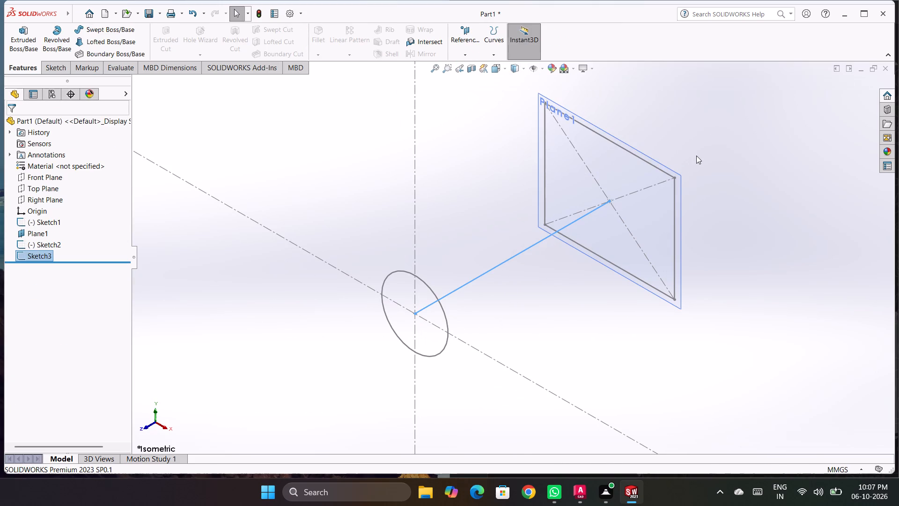
# Try a Boss/Base Loft with the circle and rectangle sketches as profiles and the 500 mm line as guide curve.
pyautogui.hotkey('shift', 'l')
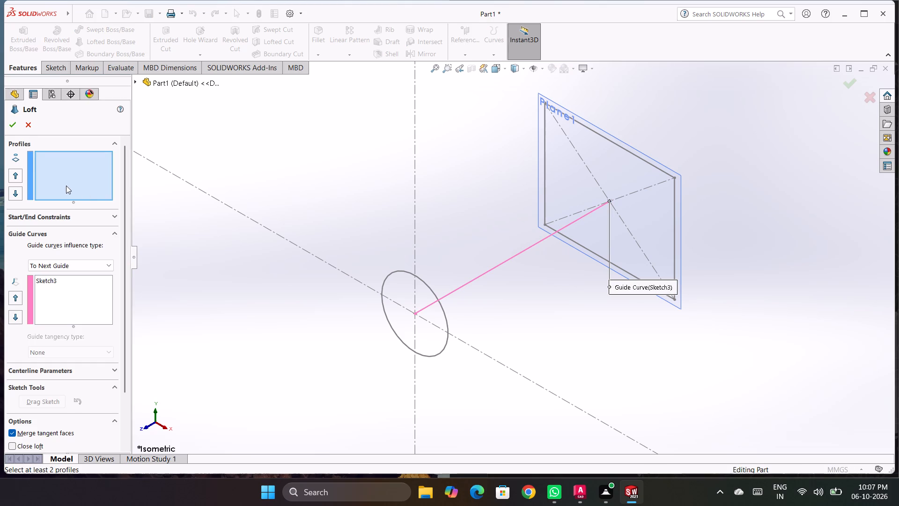
pyautogui.click(66, 186)
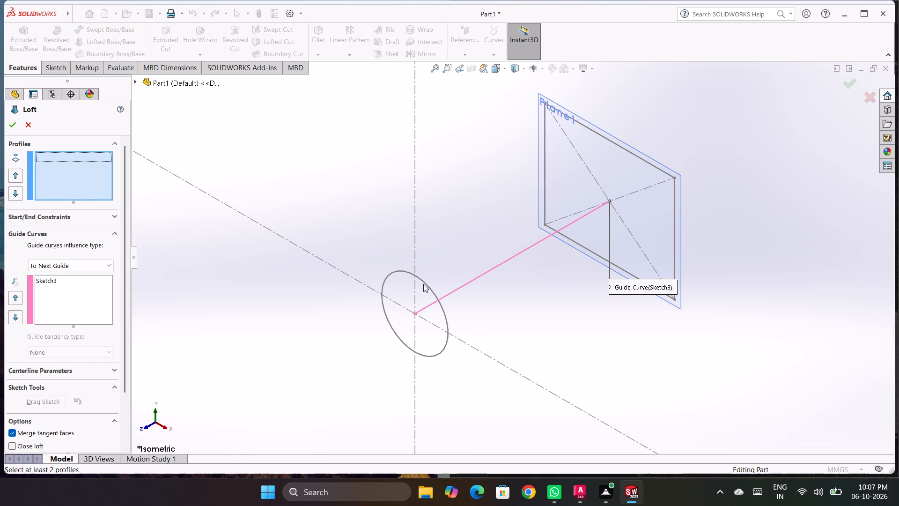
pyautogui.click(426, 285)
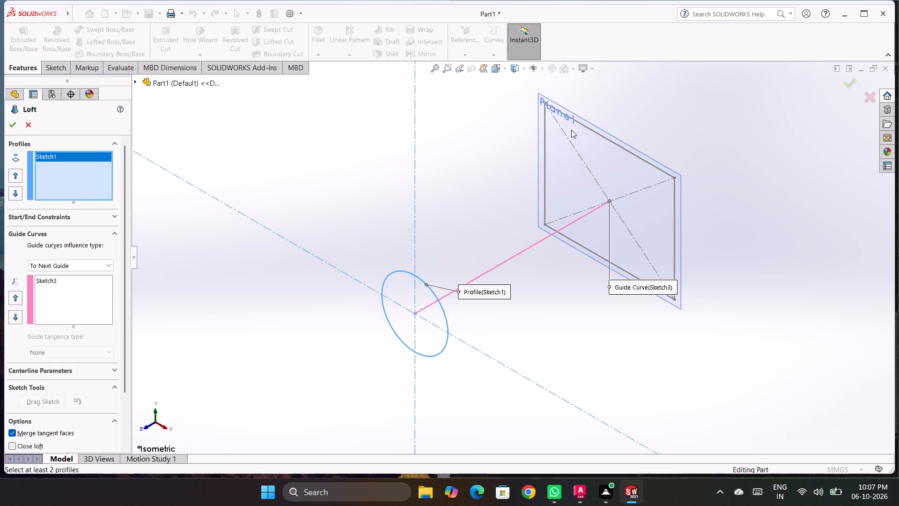
pyautogui.click(589, 130)
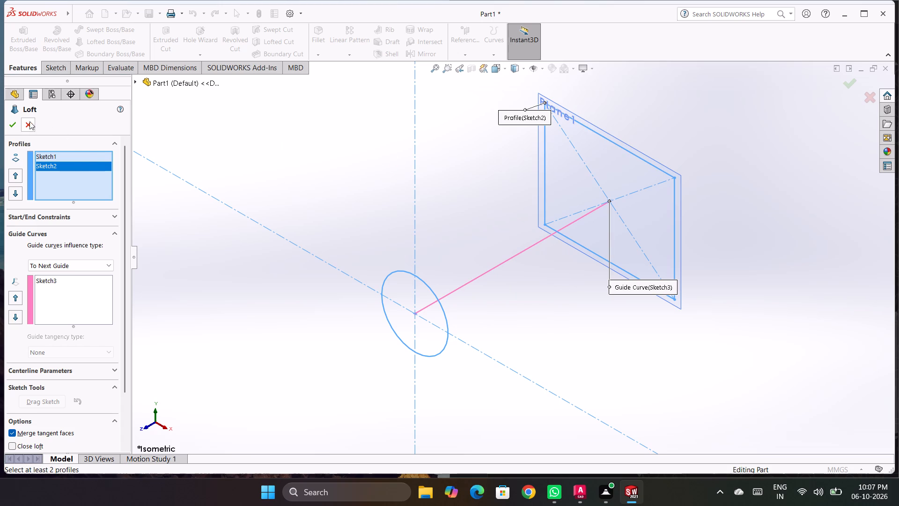
pyautogui.click(74, 318)
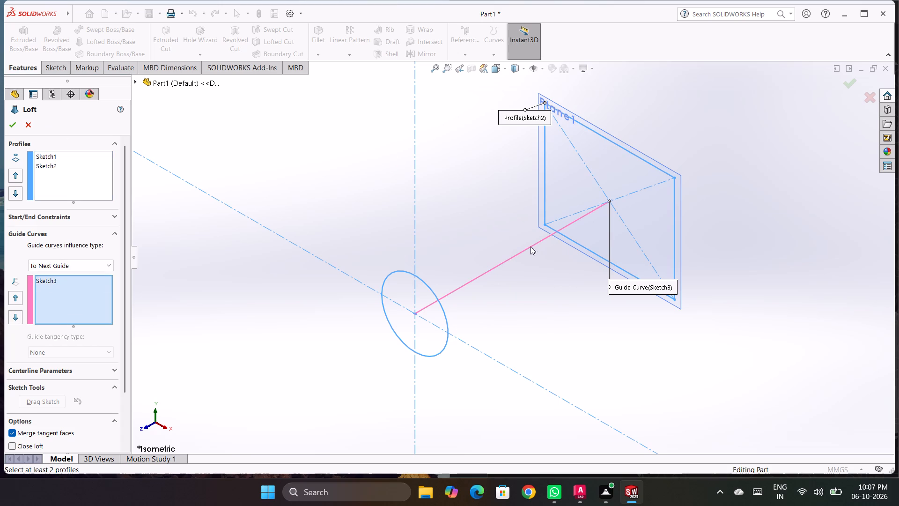
pyautogui.click(10, 127)
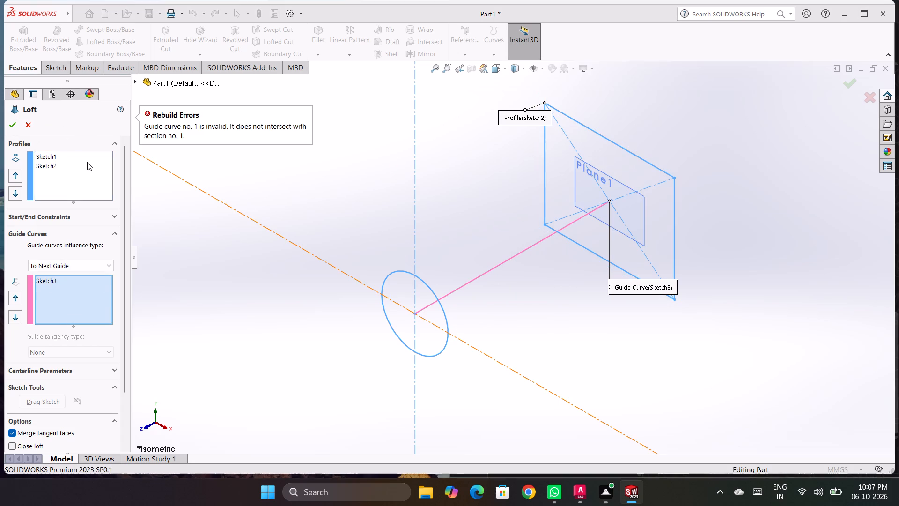
# Clear the loft's guide curve selection and create the solid loft from only the circle and rectangle profiles.
pyautogui.rightClick(41, 279)
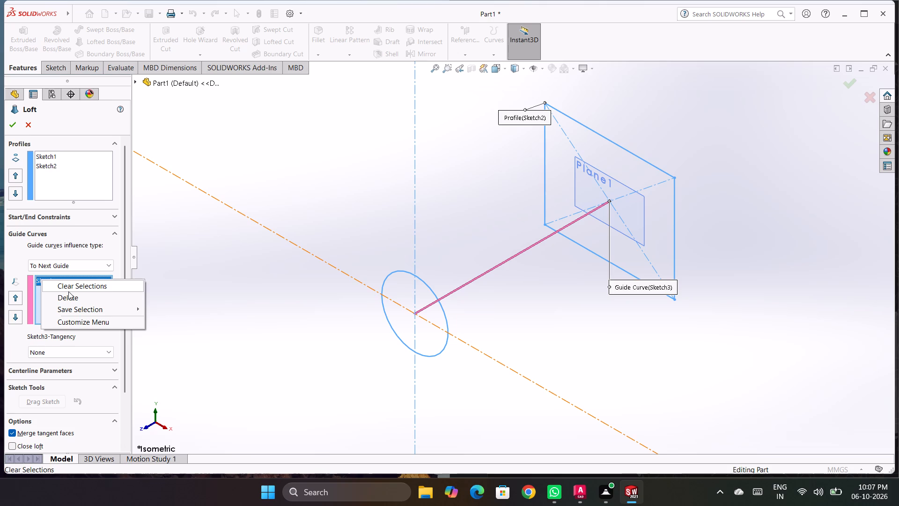
pyautogui.click(70, 290)
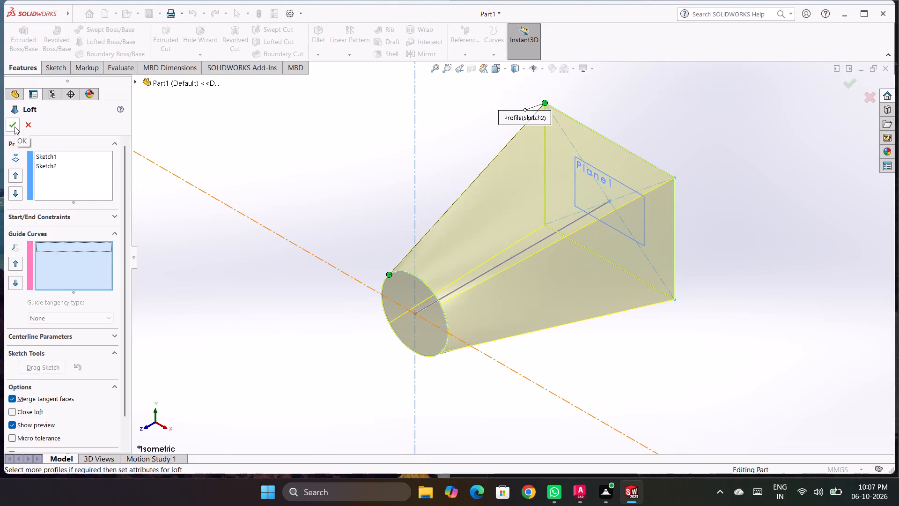
pyautogui.click(9, 127)
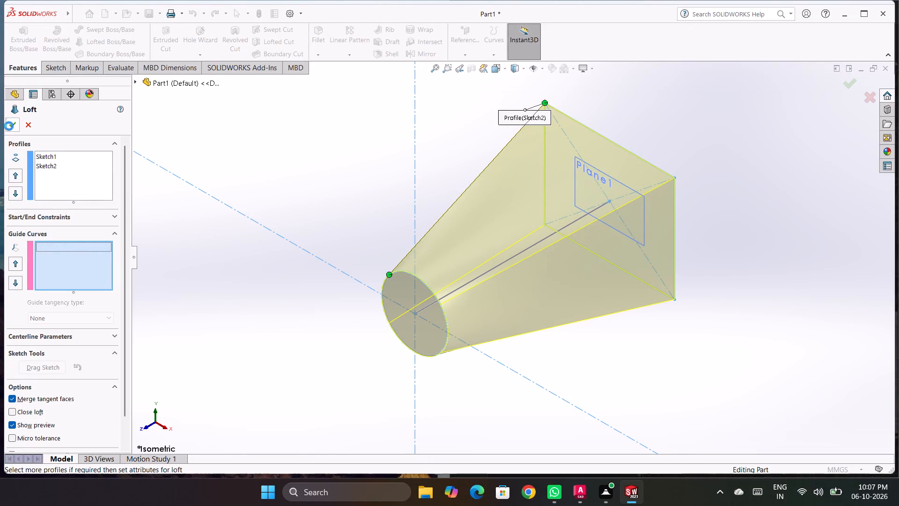
pyautogui.click(280, 165)
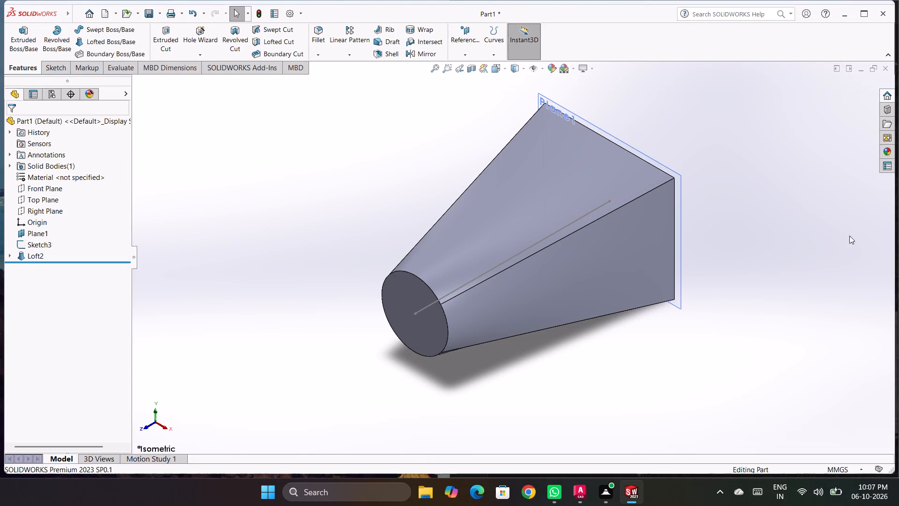
pyautogui.moveTo(814, 237); pyautogui.dragTo(800, 280, button='middle')
pyautogui.click(800, 279)
pyautogui.hotkey('ctrl', '7')
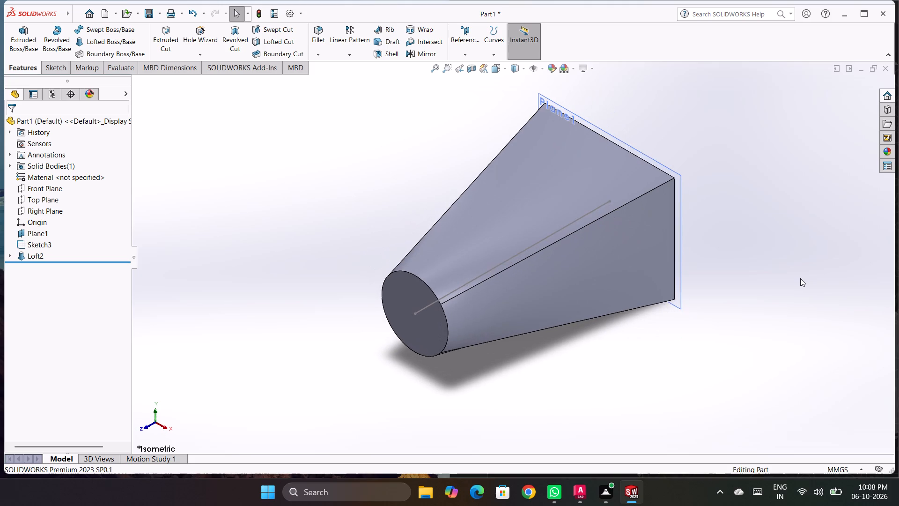
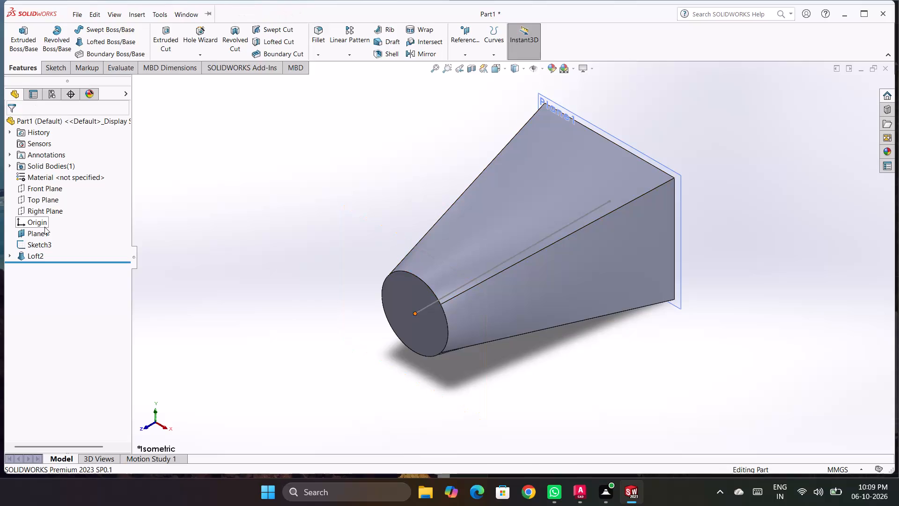
# Undo the loft, its profile and line sketches, and the offset plane to return the part to its empty default state.
pyautogui.hotkey('ctrl', 'z')
pyautogui.hotkey('ctrl', 'z')
pyautogui.hotkey('ctrl', 'z')
pyautogui.hotkey('ctrl', 'z')
pyautogui.hotkey('ctrl', 'z')
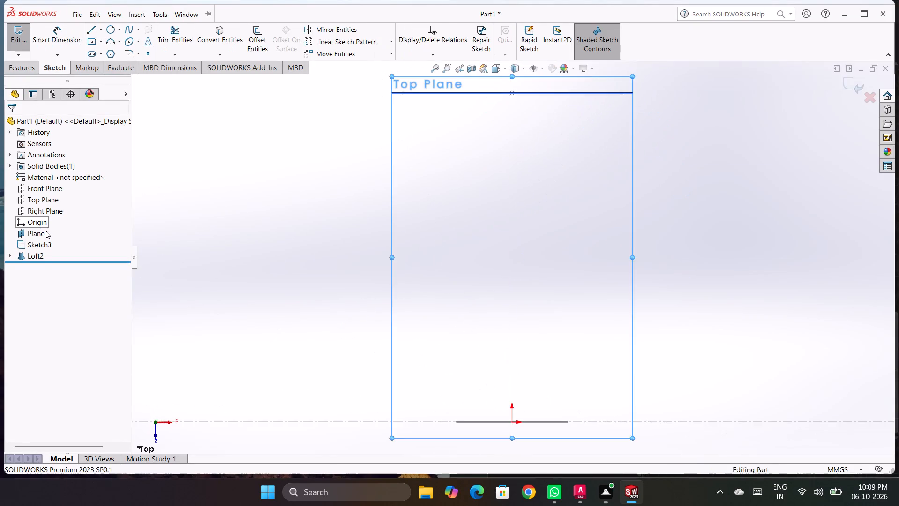
pyautogui.hotkey('ctrl', 'z')
pyautogui.hotkey('ctrl', 'z')
pyautogui.hotkey('ctrl', 'z')
pyautogui.hotkey('ctrl', 'z')
pyautogui.hotkey('ctrl', 'z')
pyautogui.hotkey('ctrl', 'z')
pyautogui.hotkey('ctrl', 'z')
pyautogui.hotkey('ctrl', 'z')
pyautogui.hotkey('ctrl', 'z')
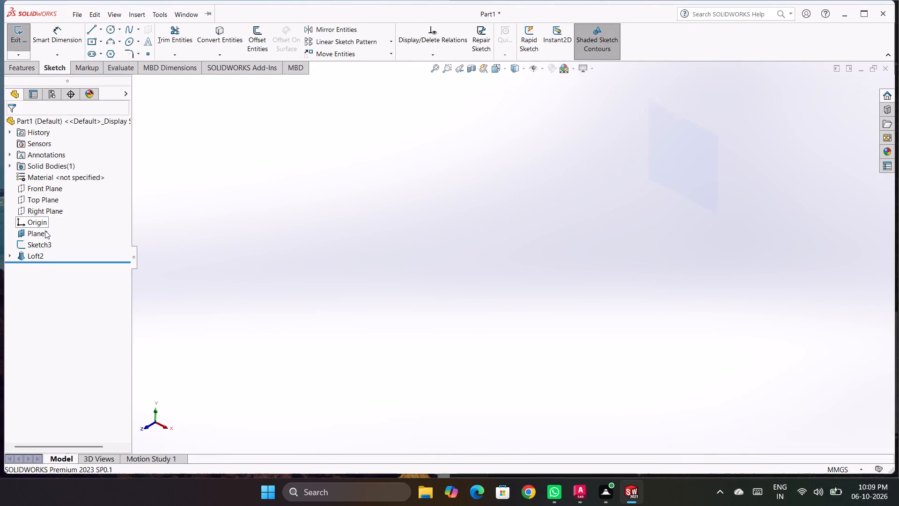
pyautogui.hotkey('ctrl', 'z')
pyautogui.hotkey('ctrl', 'z')
pyautogui.hotkey('ctrl', 'z')
pyautogui.hotkey('ctrl', 'z')
pyautogui.hotkey('ctrl', 'z')
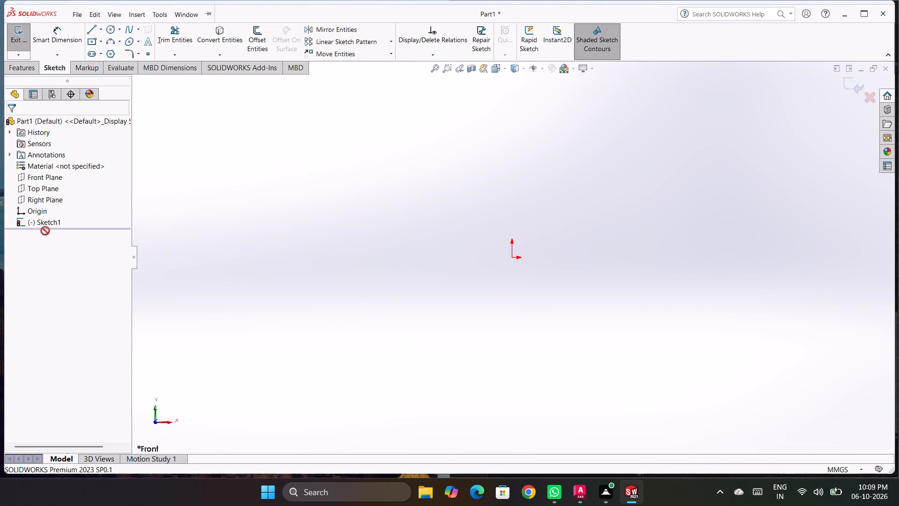
# Start a sketch on the Front Plane and draw infinite-length vertical and horizontal construction lines through the origin.
pyautogui.click(62, 64)
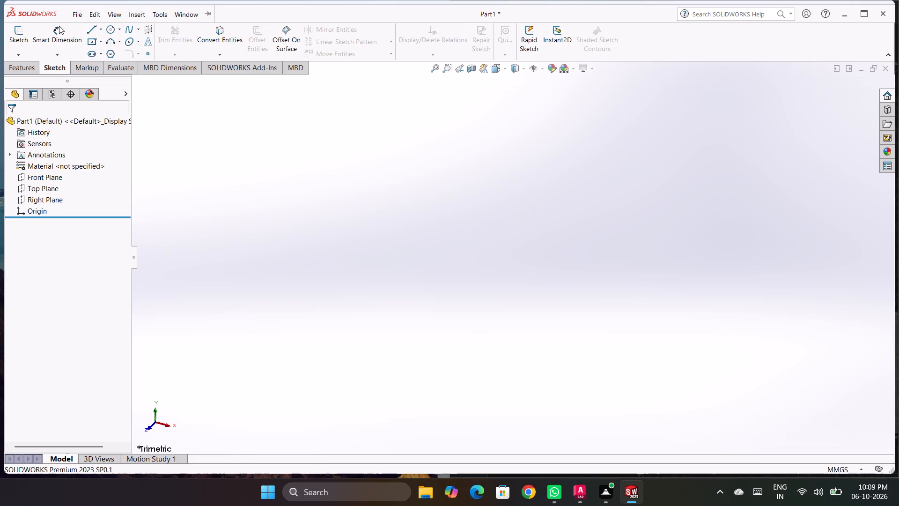
pyautogui.click(15, 37)
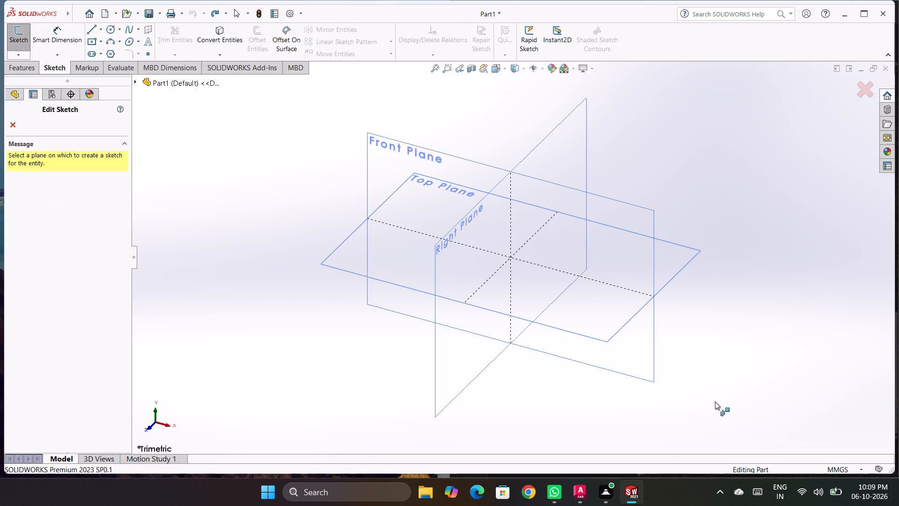
pyautogui.click(377, 168)
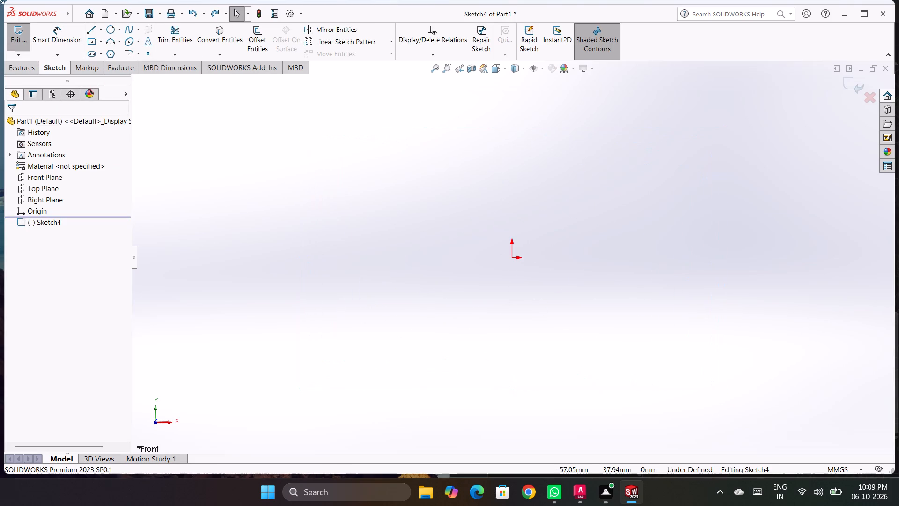
pyautogui.moveTo(423, 271); pyautogui.dragTo(391, 225, button='right')
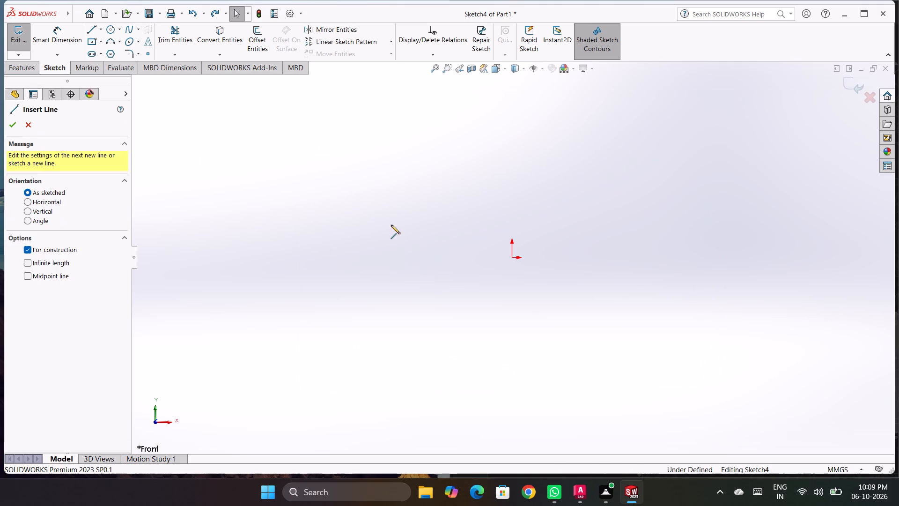
pyautogui.moveTo(391, 225); pyautogui.dragTo(387, 223, button='right')
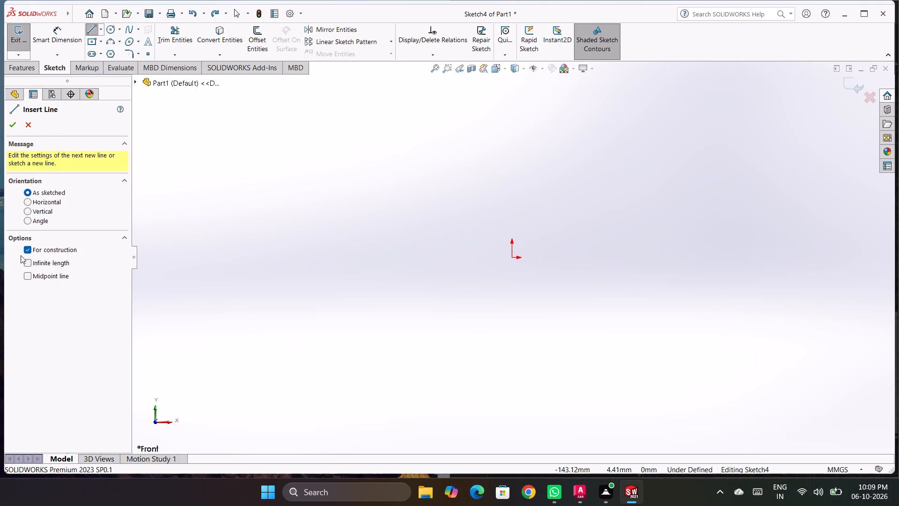
pyautogui.click(31, 260)
pyautogui.click(510, 259)
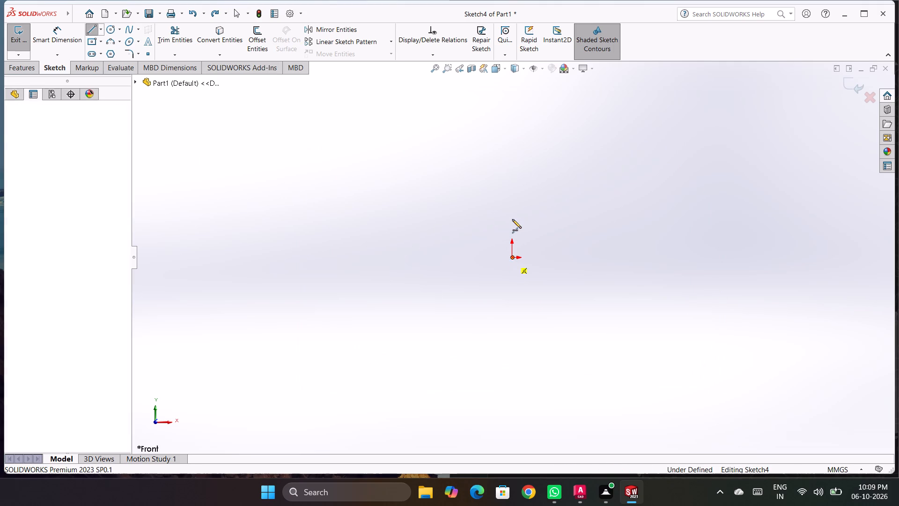
pyautogui.click(513, 211)
pyautogui.click(512, 256)
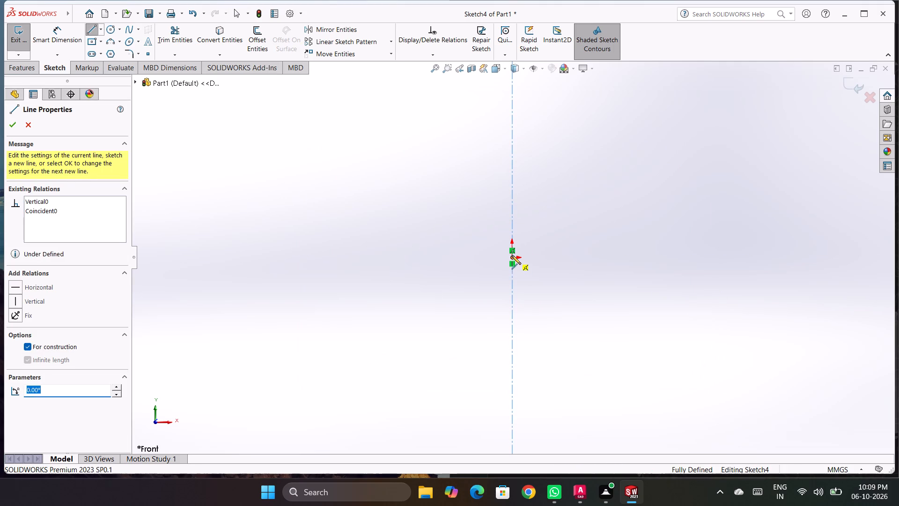
pyautogui.click(539, 258)
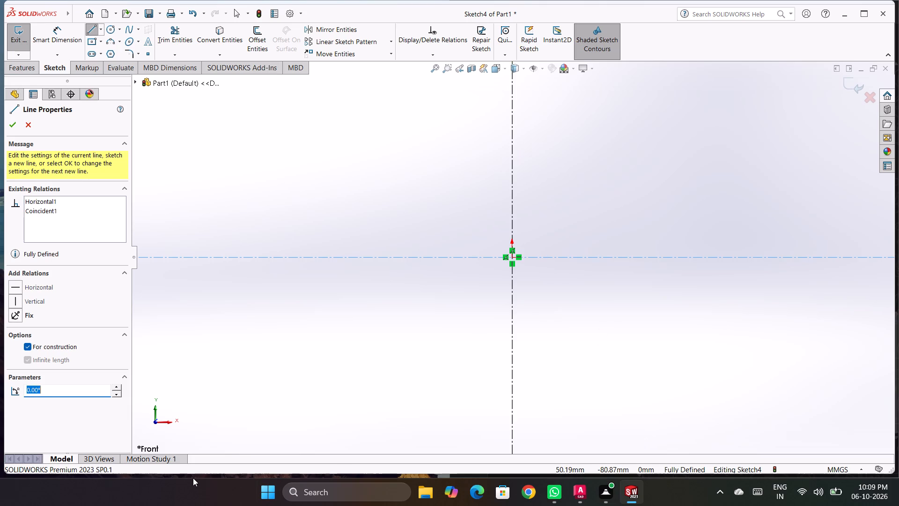
pyautogui.press('Escape')
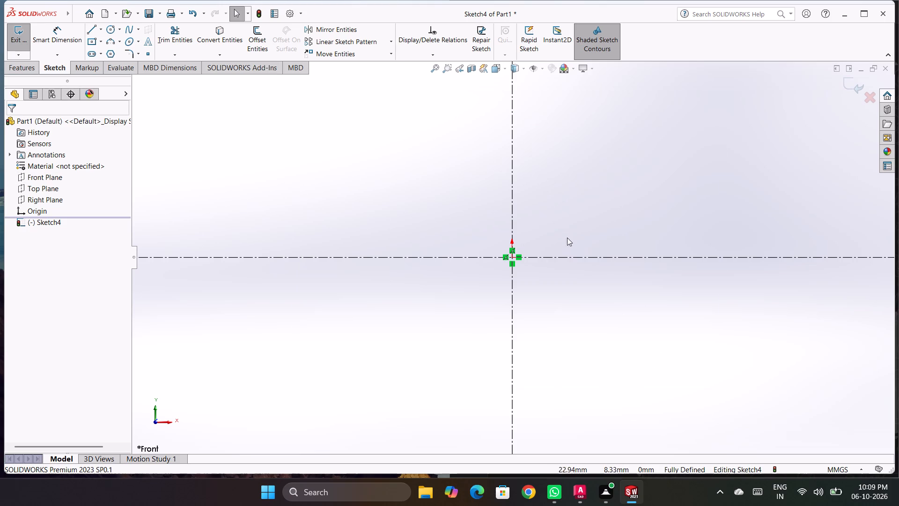
# Sketch a closed ten-line profile above the horizontal centreline: a 19 mm wide foot, vertical web and sloped arm about 57 mm long reaching the vertical centreline.
pyautogui.click(96, 30)
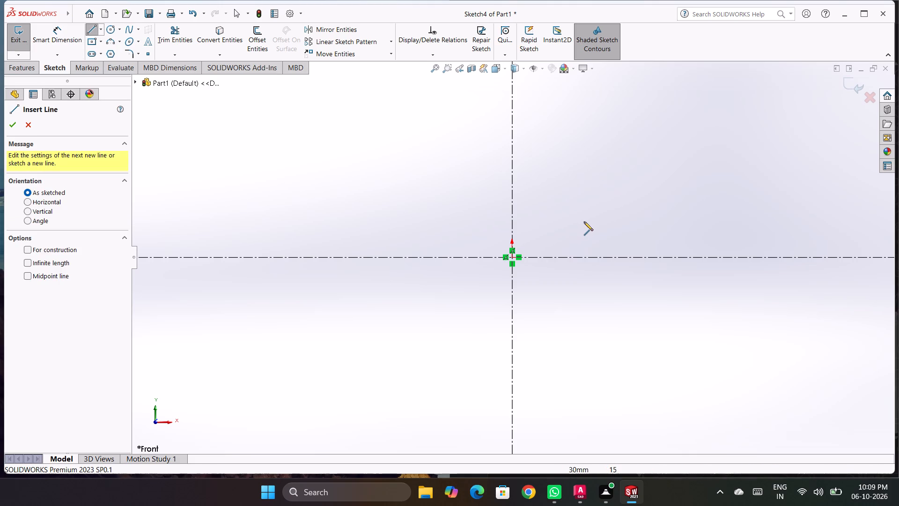
pyautogui.click(582, 219)
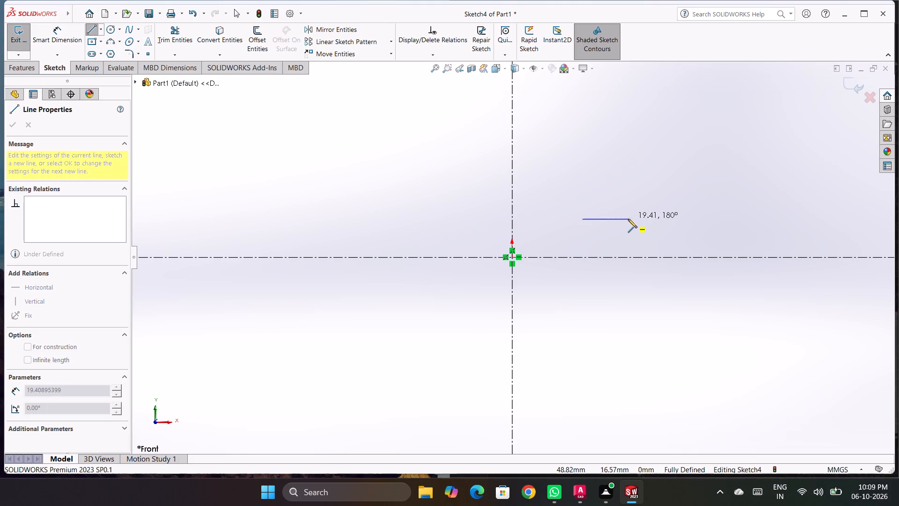
pyautogui.click(628, 219)
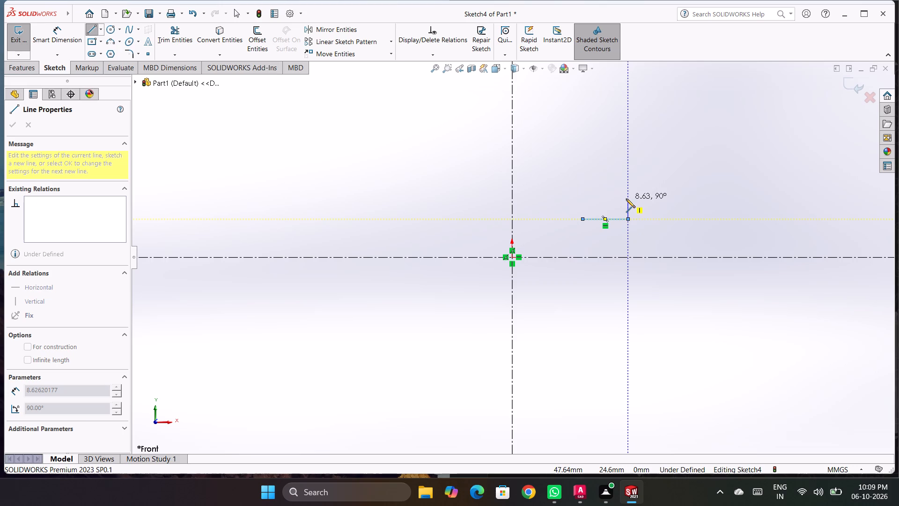
pyautogui.click(626, 199)
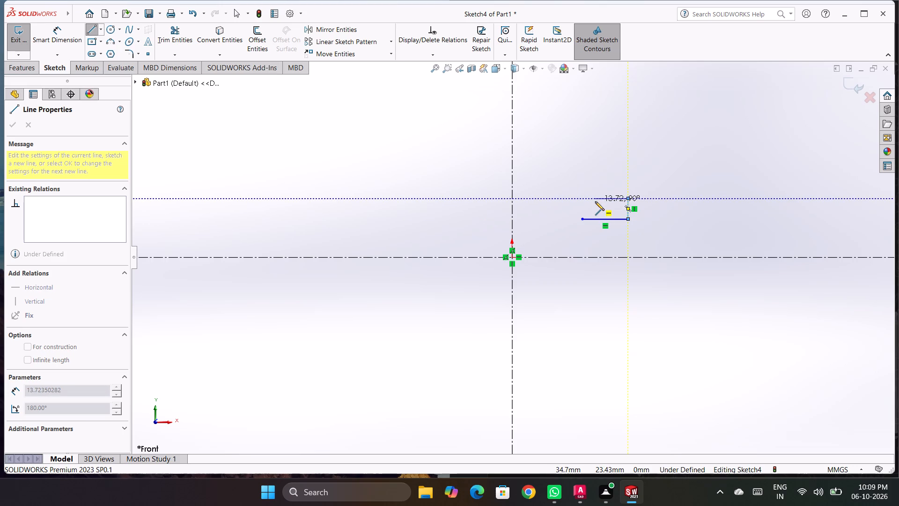
pyautogui.click(595, 201)
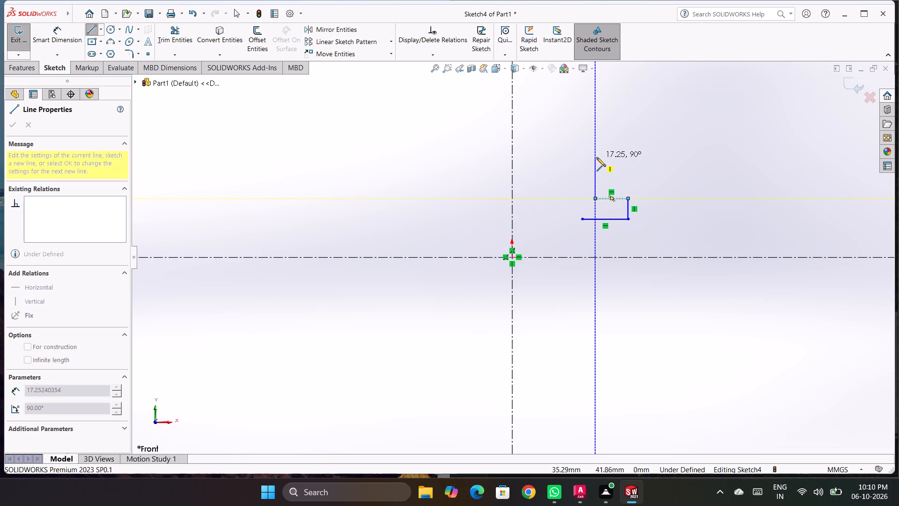
pyautogui.click(597, 157)
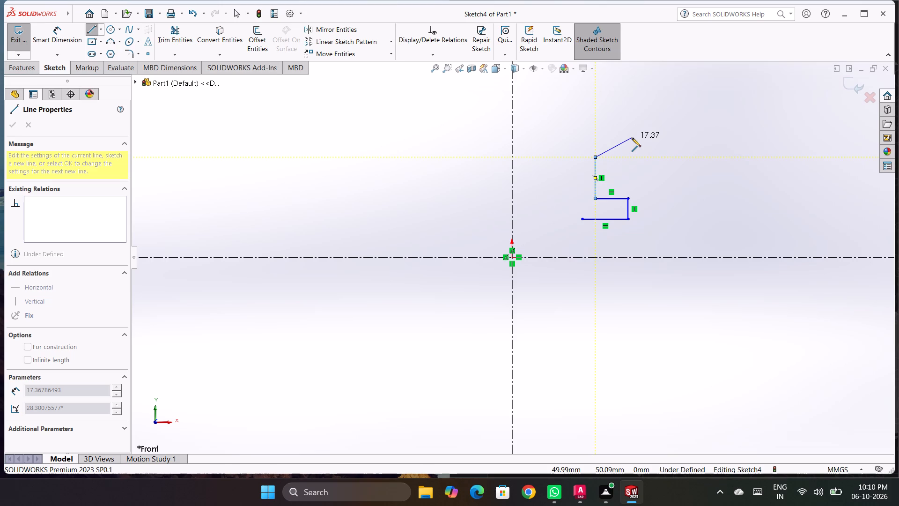
pyautogui.click(632, 138)
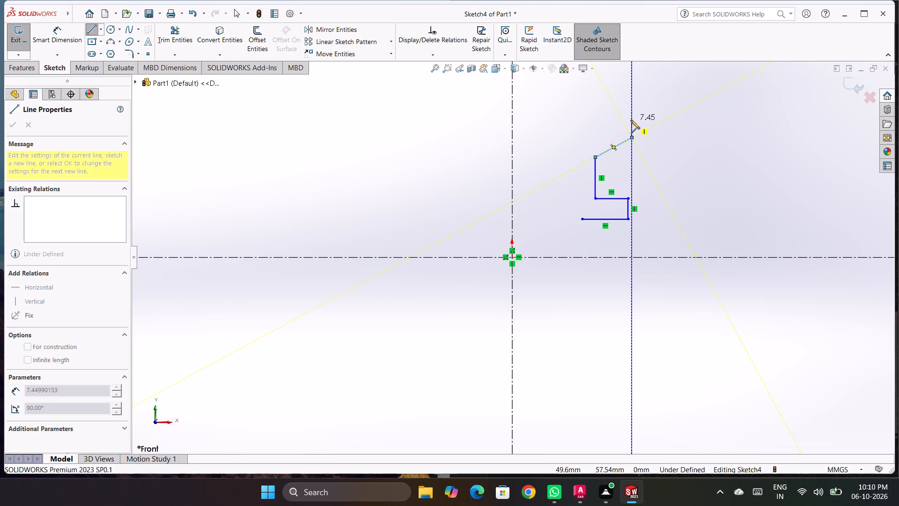
pyautogui.click(630, 120)
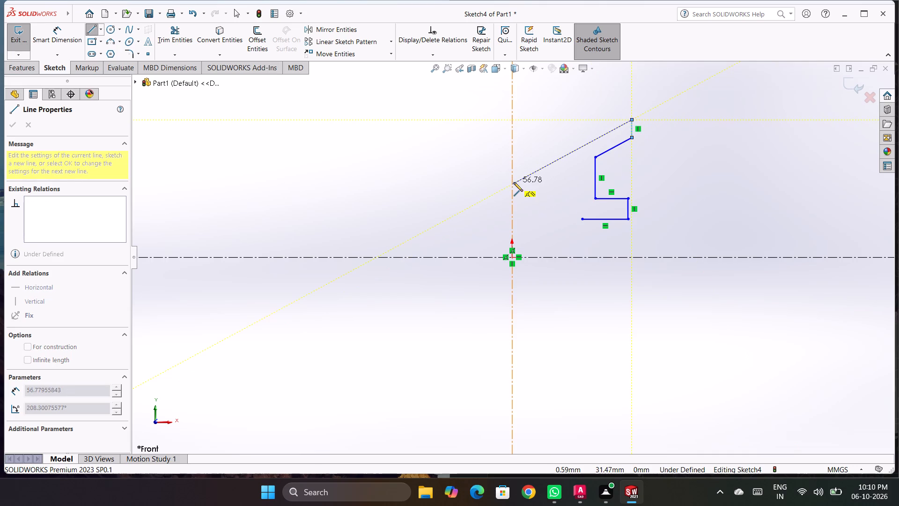
pyautogui.click(513, 182)
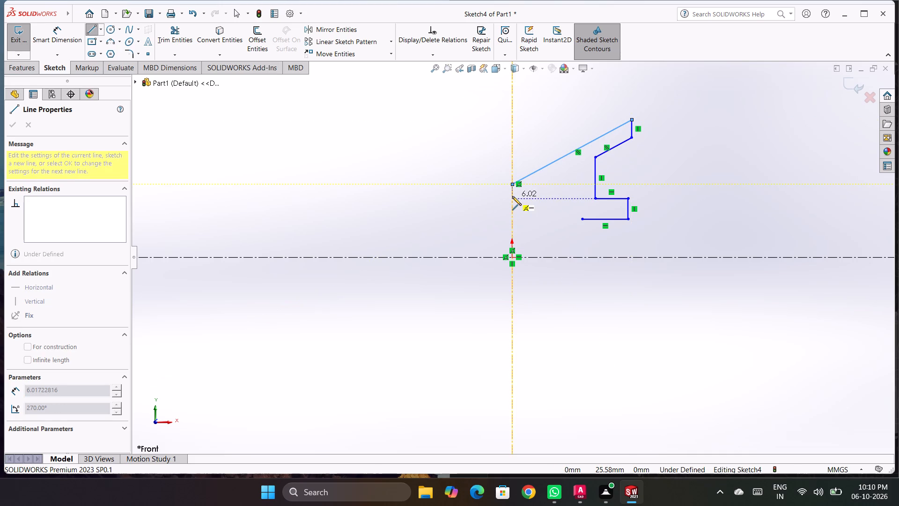
pyautogui.click(512, 196)
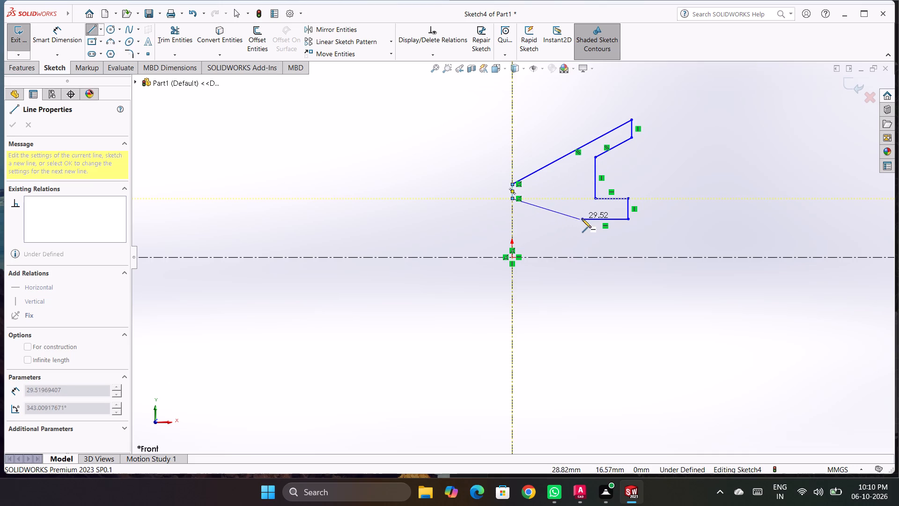
pyautogui.click(582, 162)
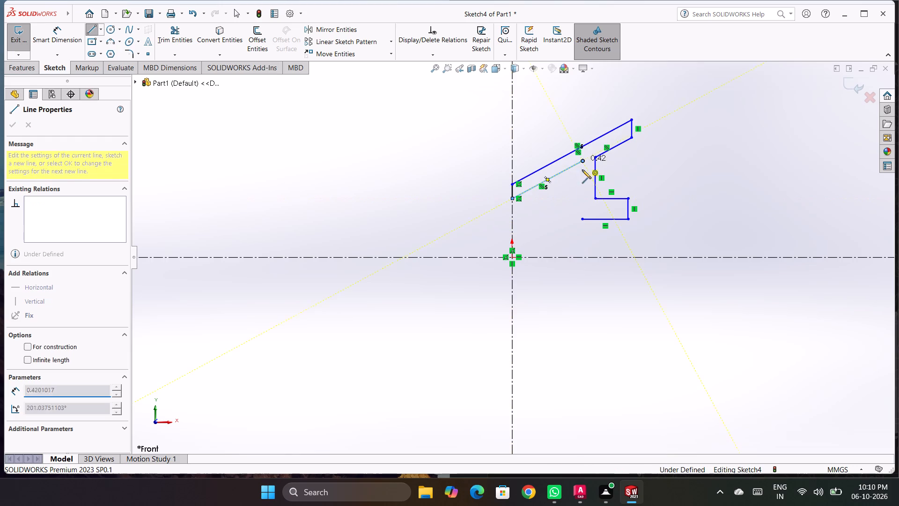
pyautogui.click(585, 221)
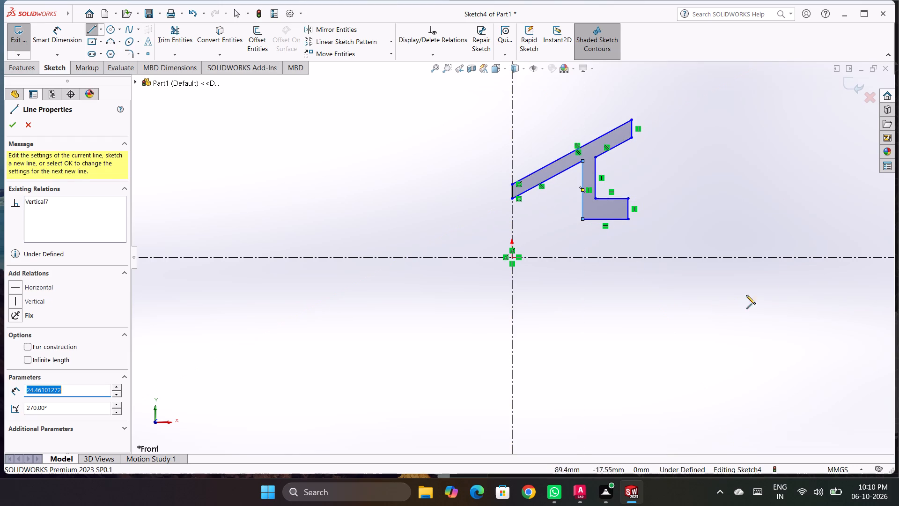
pyautogui.press('Escape')
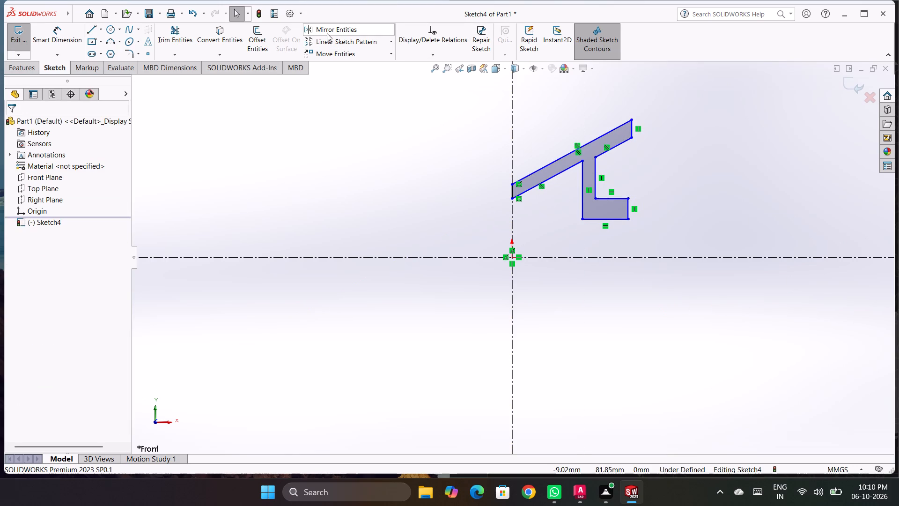
# Mirror all ten profile lines about the horizontal centreline, keeping the original as a copy.
pyautogui.moveTo(462, 100); pyautogui.dragTo(800, 307)
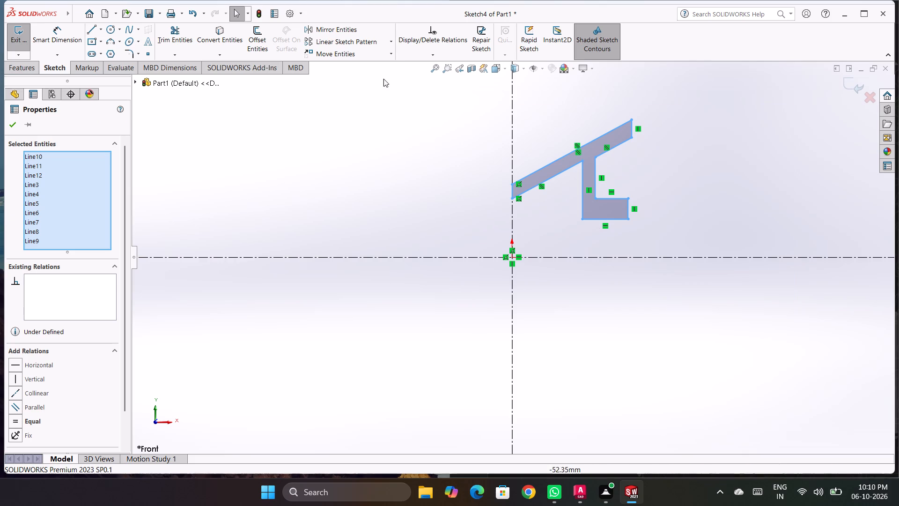
pyautogui.click(333, 28)
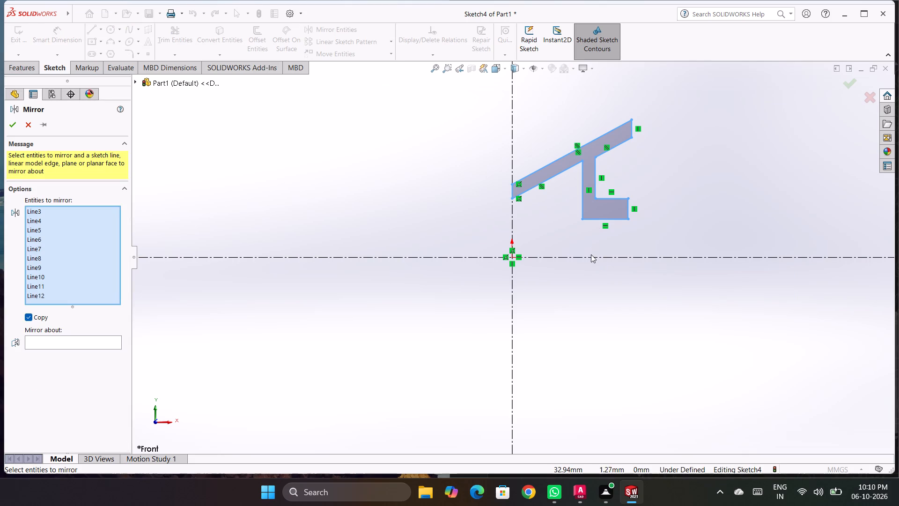
pyautogui.click(77, 342)
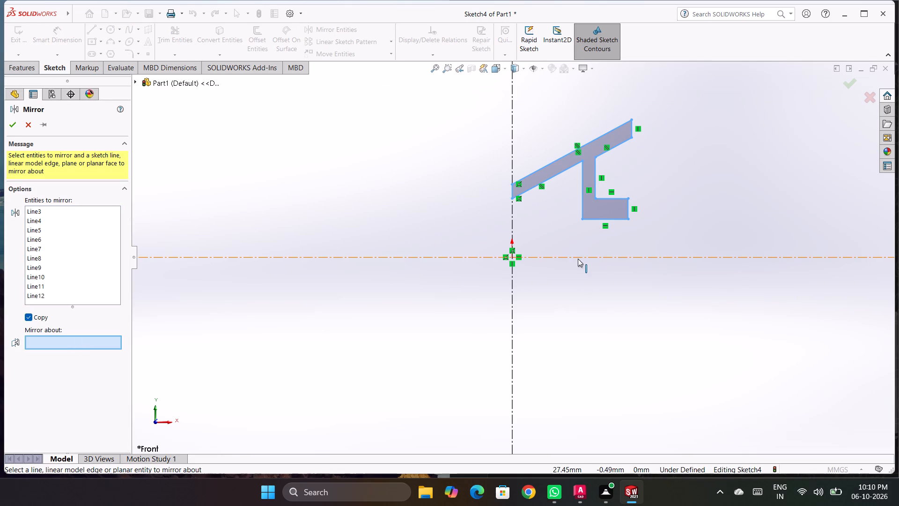
pyautogui.click(578, 259)
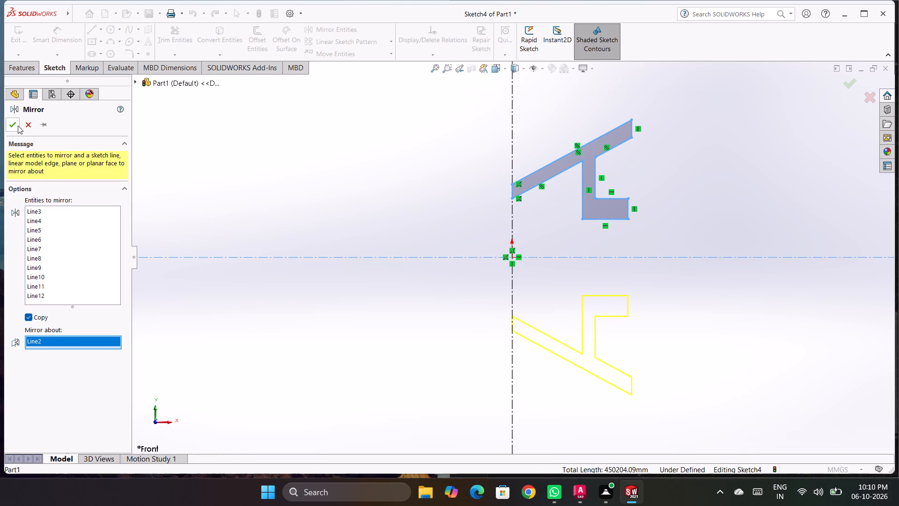
pyautogui.click(18, 126)
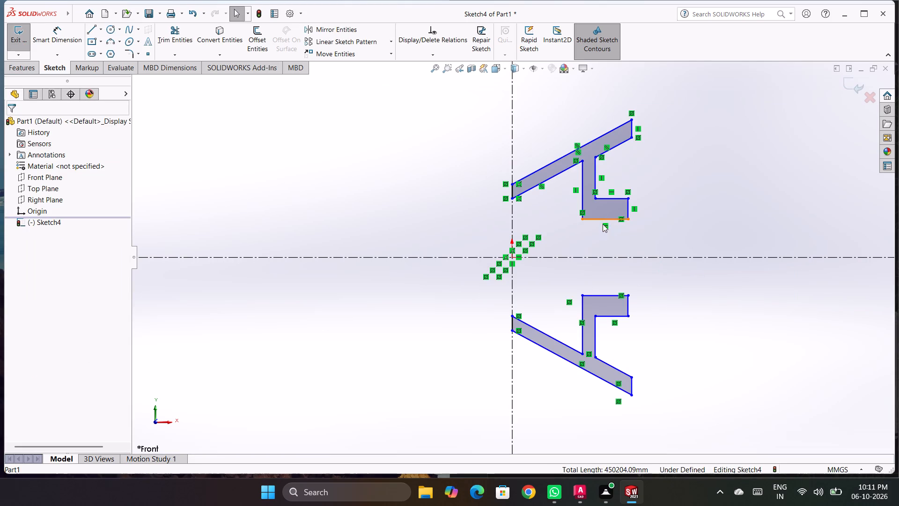
# Dimension the distance between the inner horizontal foot edges of the two mirrored profiles as 65 mm.
pyautogui.click(55, 37)
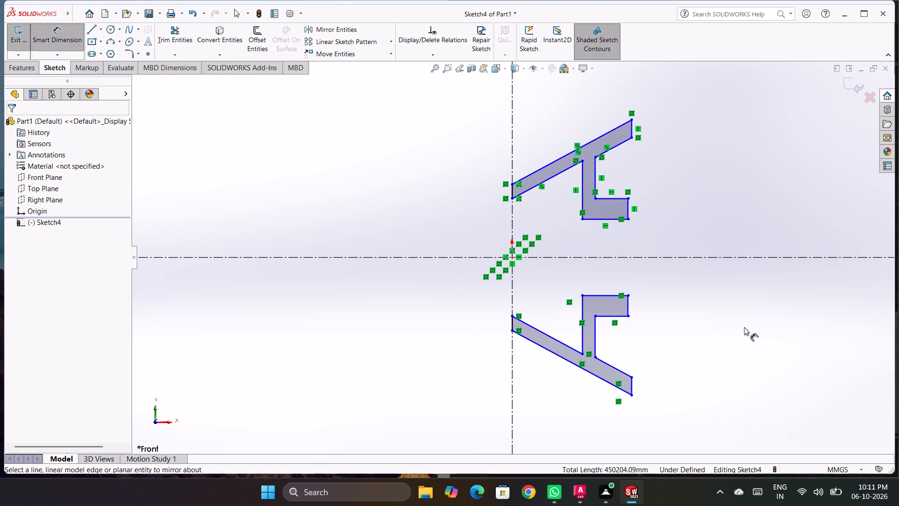
pyautogui.click(593, 219)
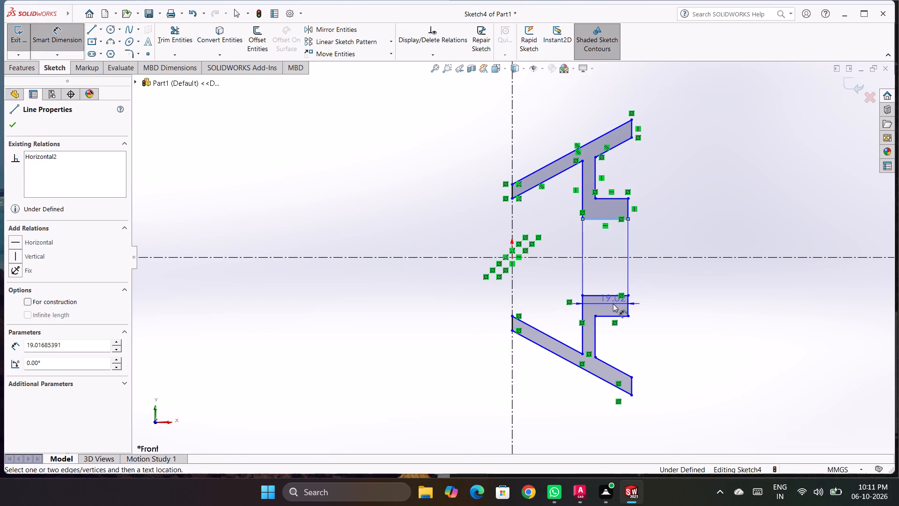
pyautogui.click(609, 295)
pyautogui.click(695, 260)
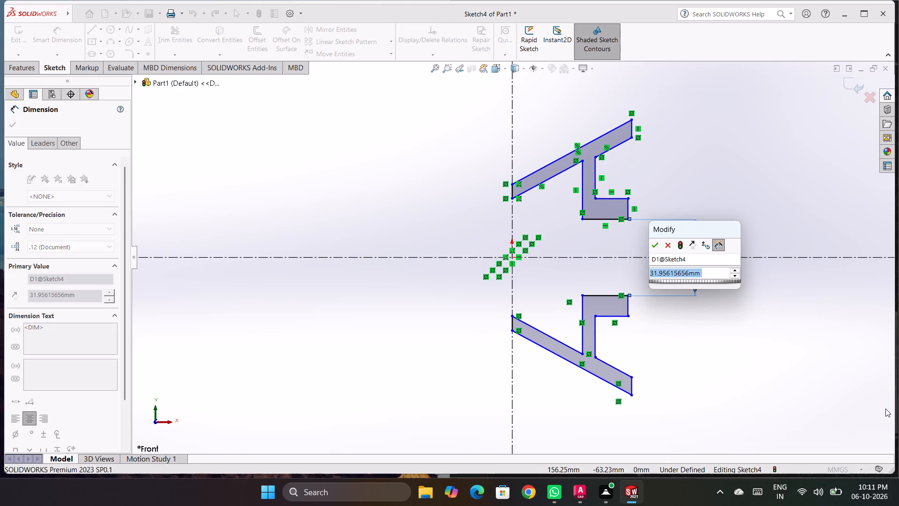
pyautogui.write('65')
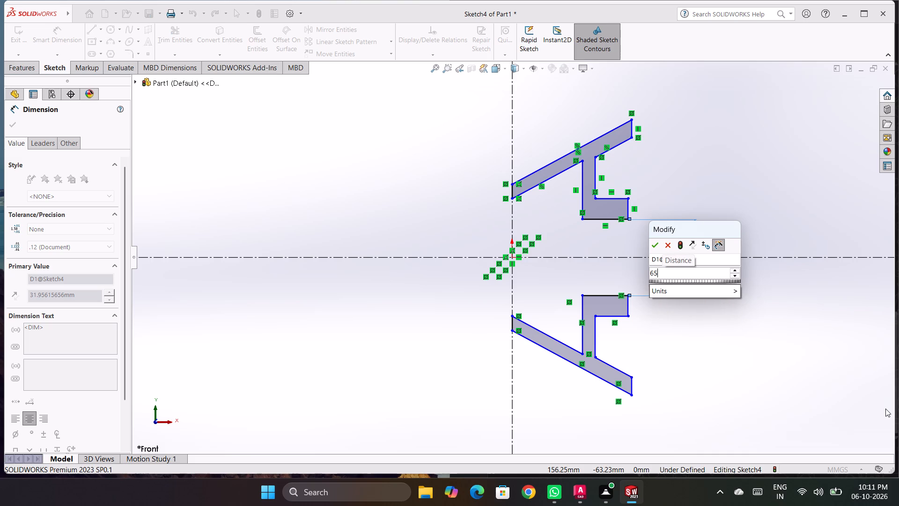
pyautogui.press('Return')
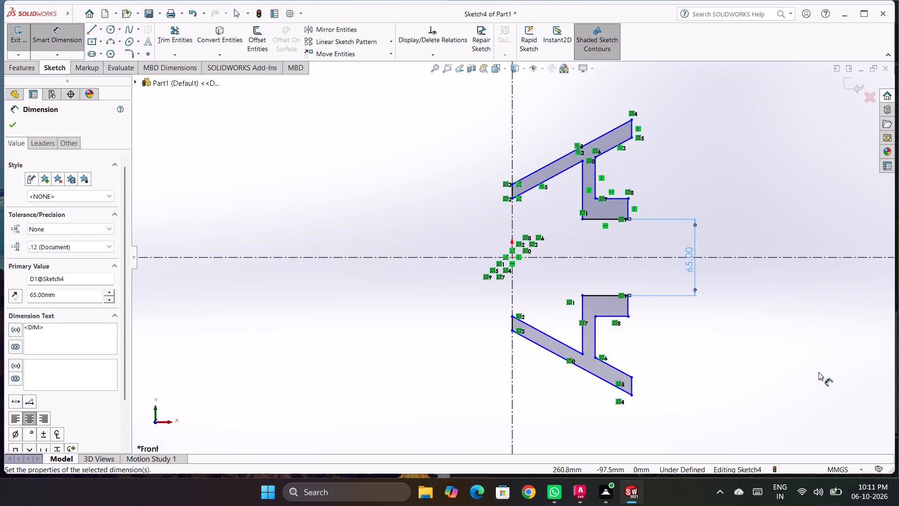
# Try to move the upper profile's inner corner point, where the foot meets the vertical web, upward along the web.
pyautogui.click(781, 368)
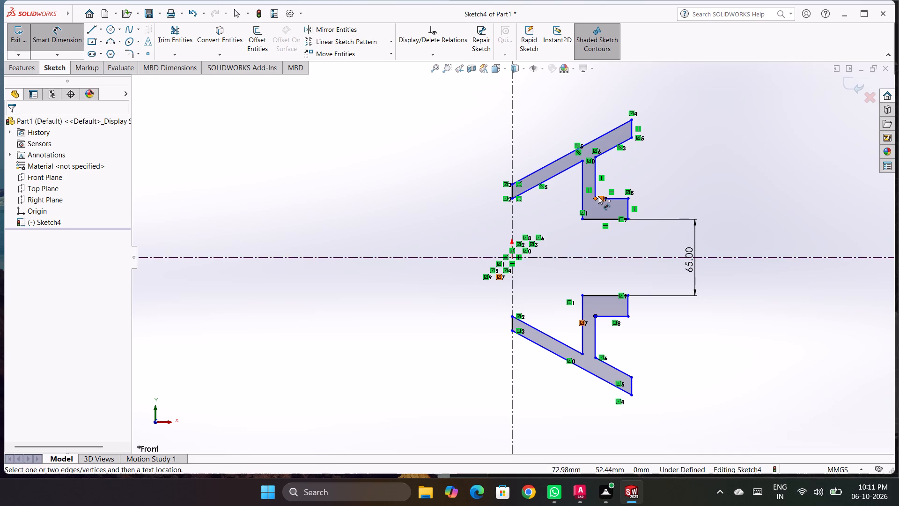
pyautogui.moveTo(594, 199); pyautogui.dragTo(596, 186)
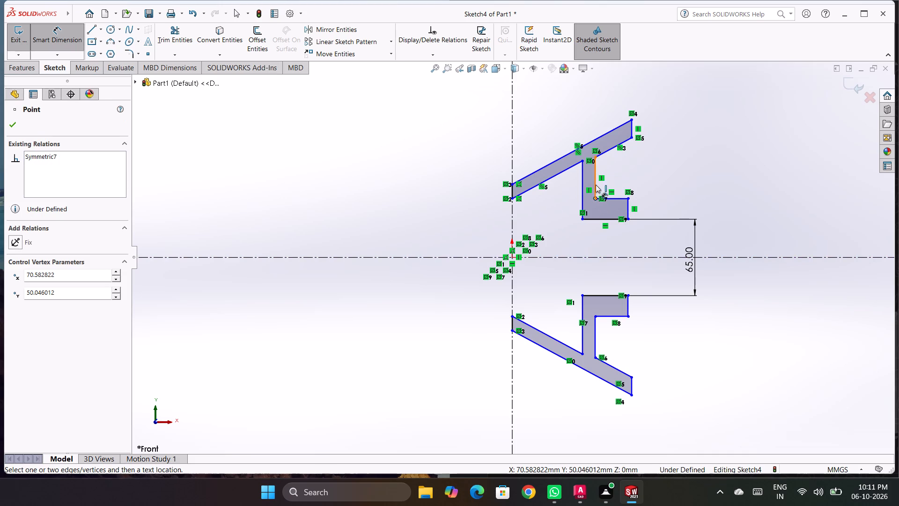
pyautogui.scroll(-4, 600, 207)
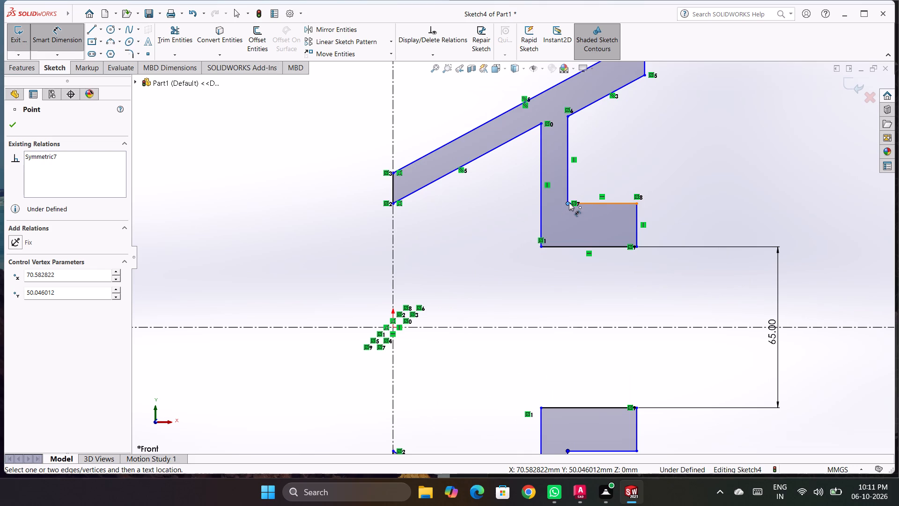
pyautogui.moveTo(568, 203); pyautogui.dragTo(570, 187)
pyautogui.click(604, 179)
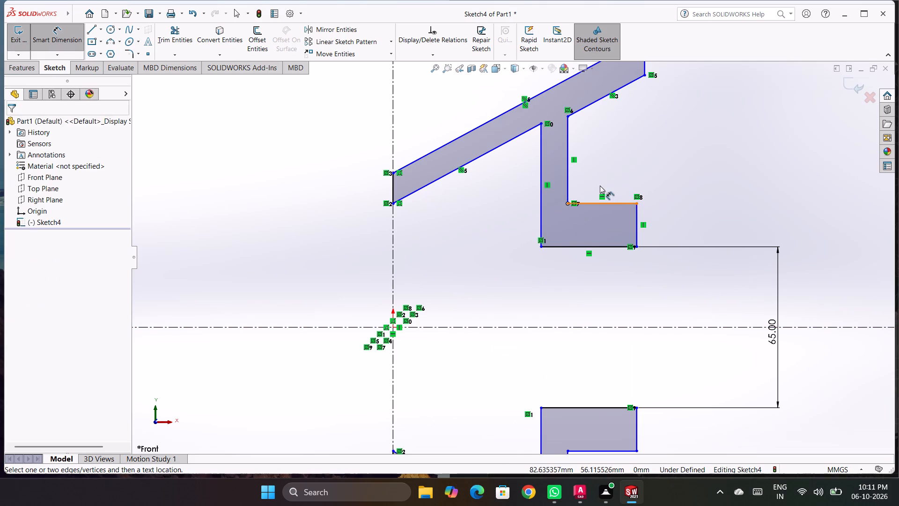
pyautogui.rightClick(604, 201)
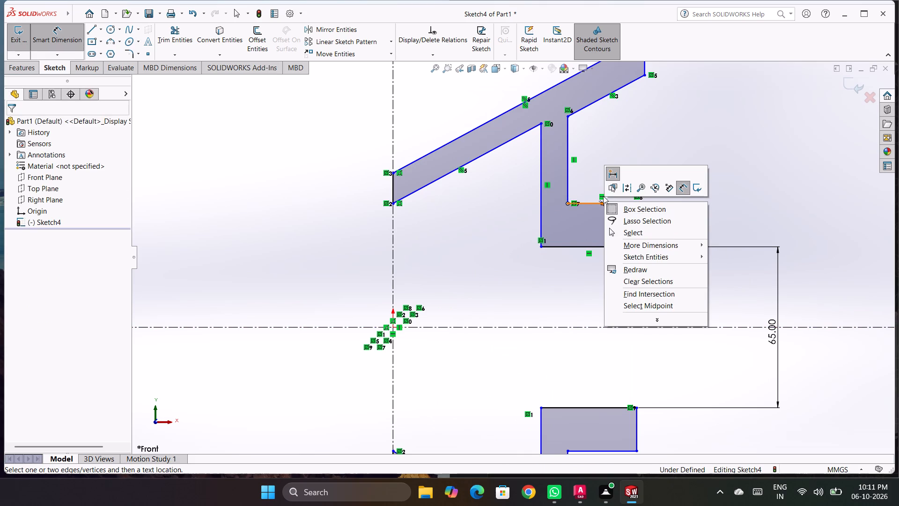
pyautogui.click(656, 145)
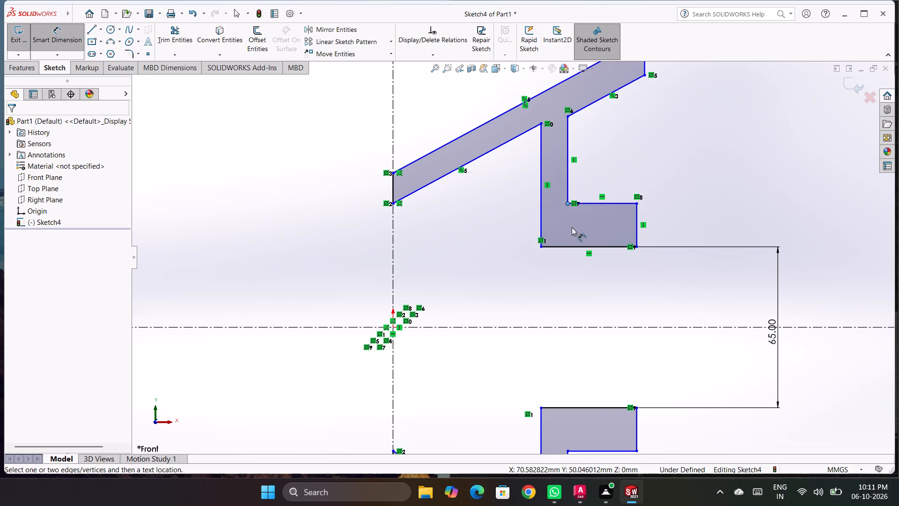
# Delete the upper foot's horizontal top edge and the adjoining vertical web line that runs up to the sloped arm.
pyautogui.click(602, 201)
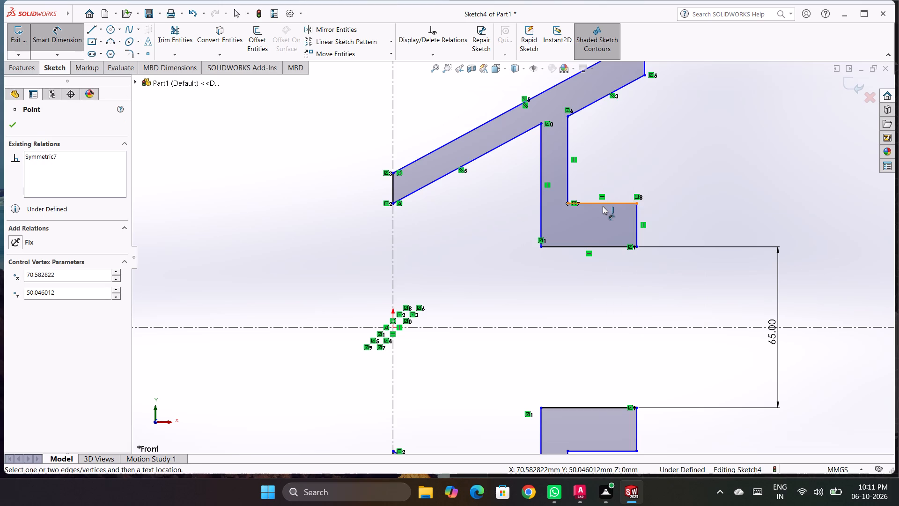
pyautogui.click(603, 206)
pyautogui.press('Delete')
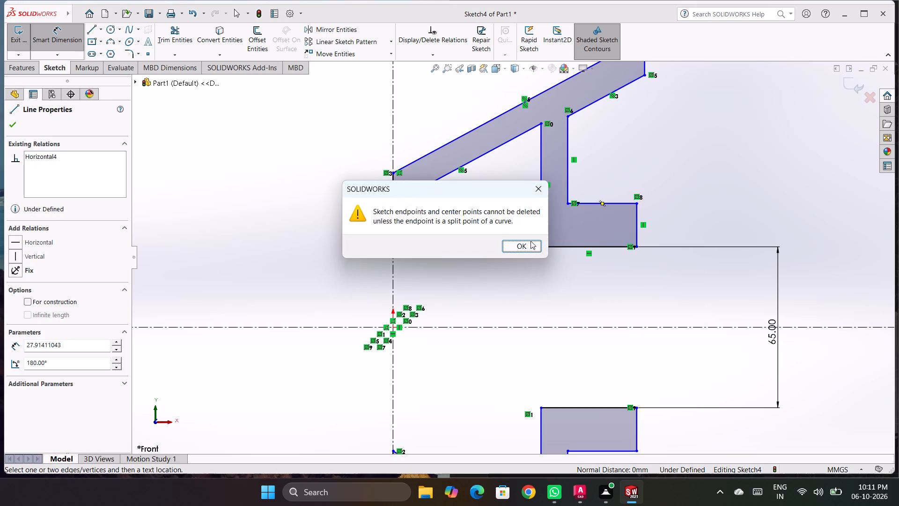
pyautogui.click(528, 243)
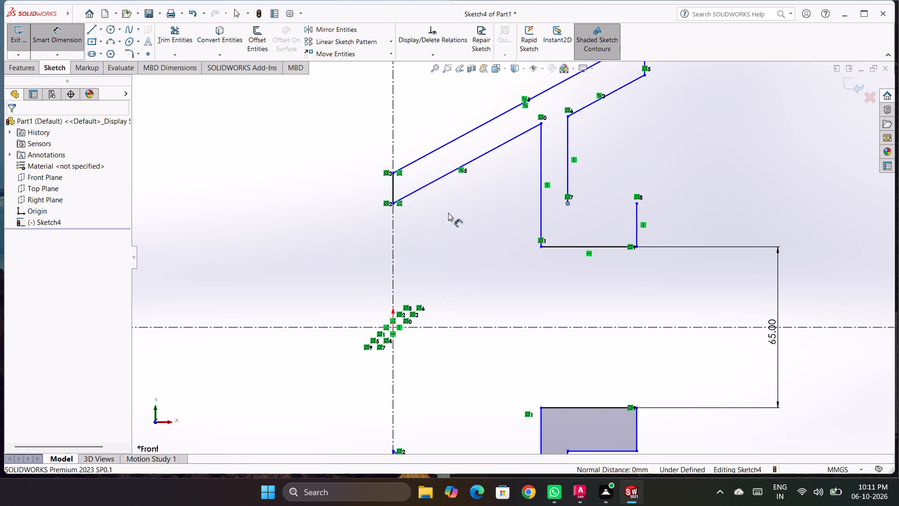
pyautogui.moveTo(568, 202); pyautogui.dragTo(567, 187)
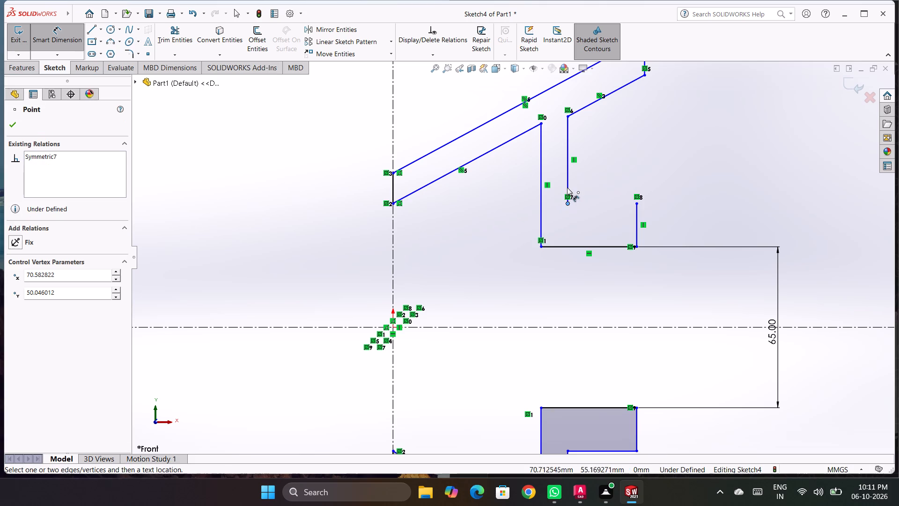
pyautogui.moveTo(567, 187); pyautogui.dragTo(567, 186)
pyautogui.moveTo(568, 200); pyautogui.dragTo(570, 186)
pyautogui.press('BackSpace')
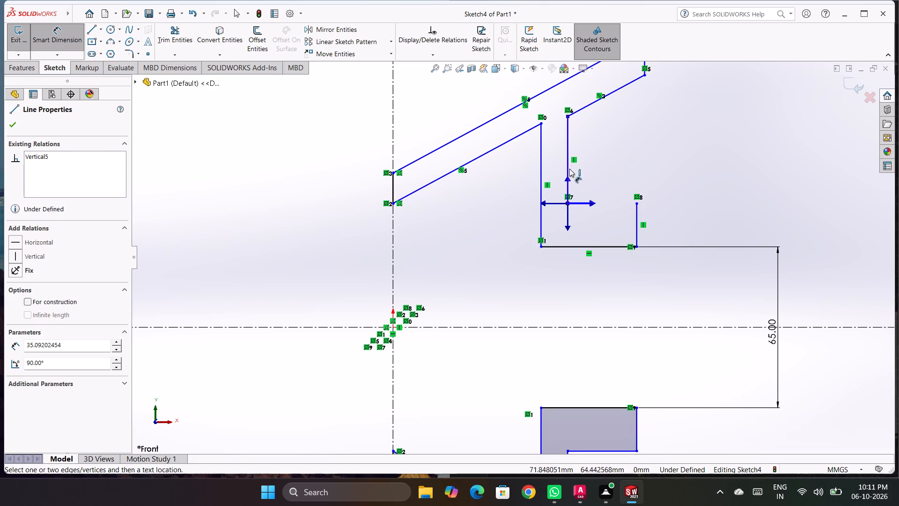
pyautogui.press('Delete')
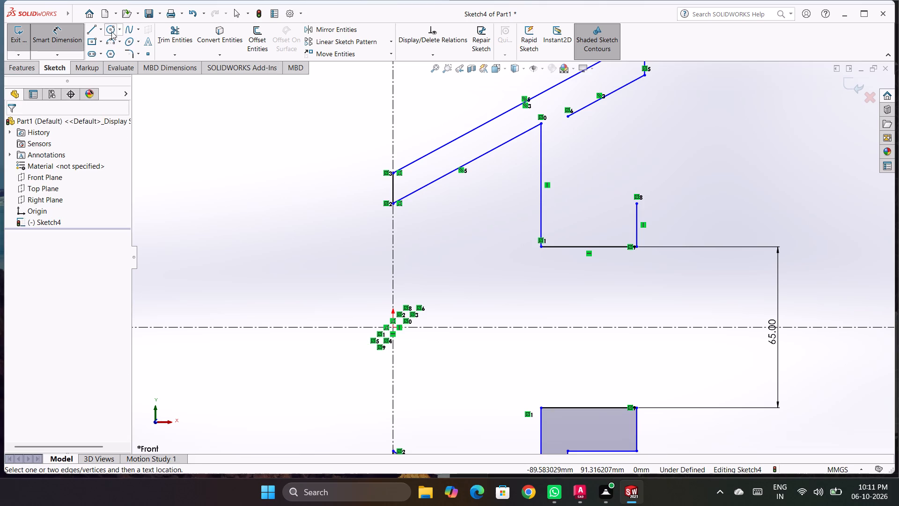
# Close the upper profile with a sloped foot line about 28 mm long and a vertical web line about 32 mm long up to the arm.
pyautogui.click(91, 32)
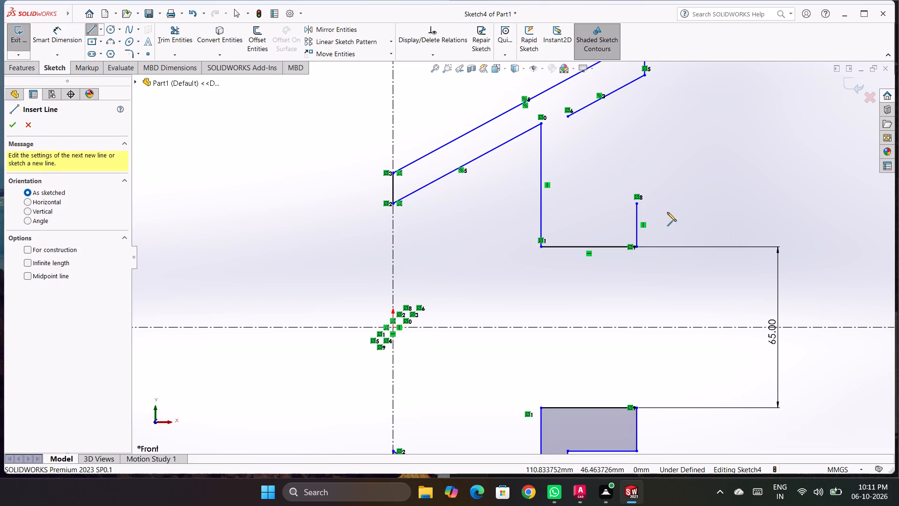
pyautogui.click(637, 204)
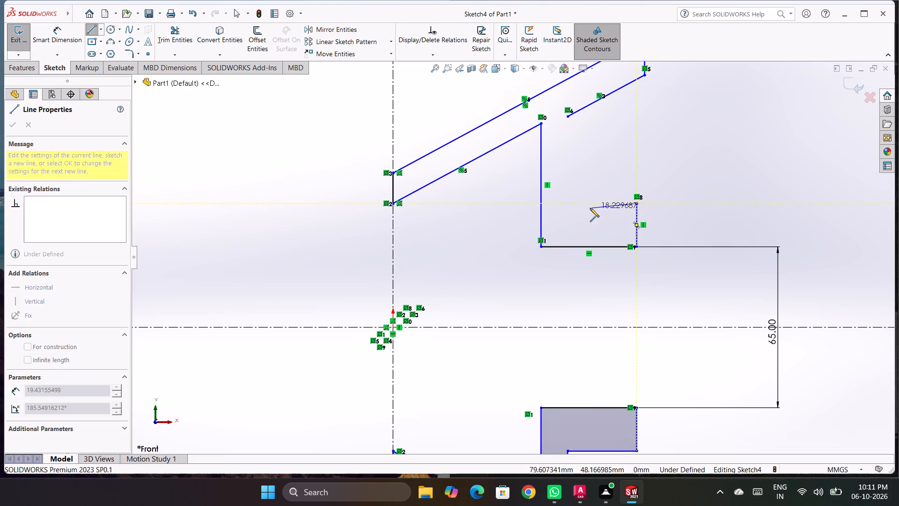
pyautogui.click(567, 193)
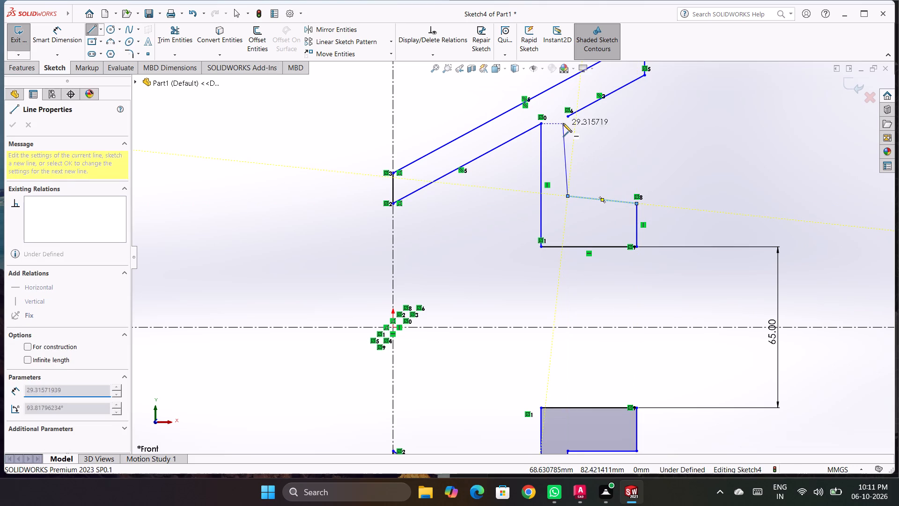
pyautogui.click(565, 118)
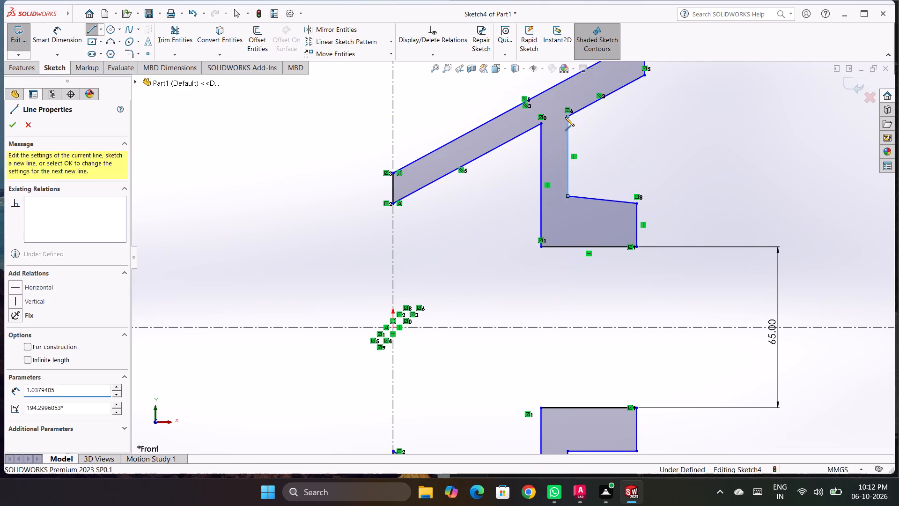
pyautogui.press('Escape')
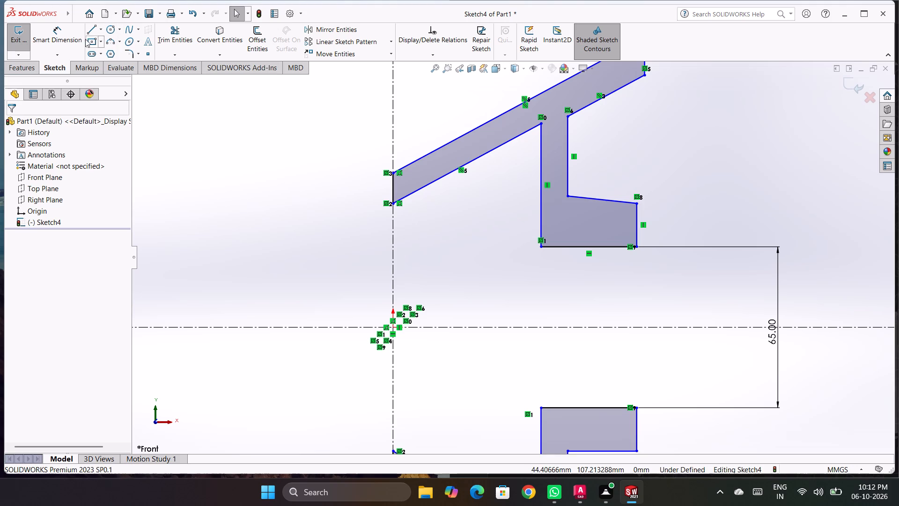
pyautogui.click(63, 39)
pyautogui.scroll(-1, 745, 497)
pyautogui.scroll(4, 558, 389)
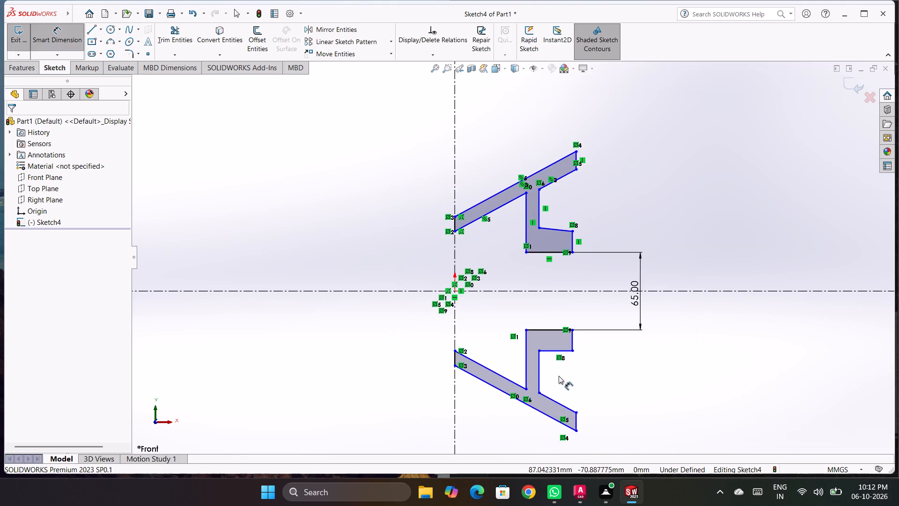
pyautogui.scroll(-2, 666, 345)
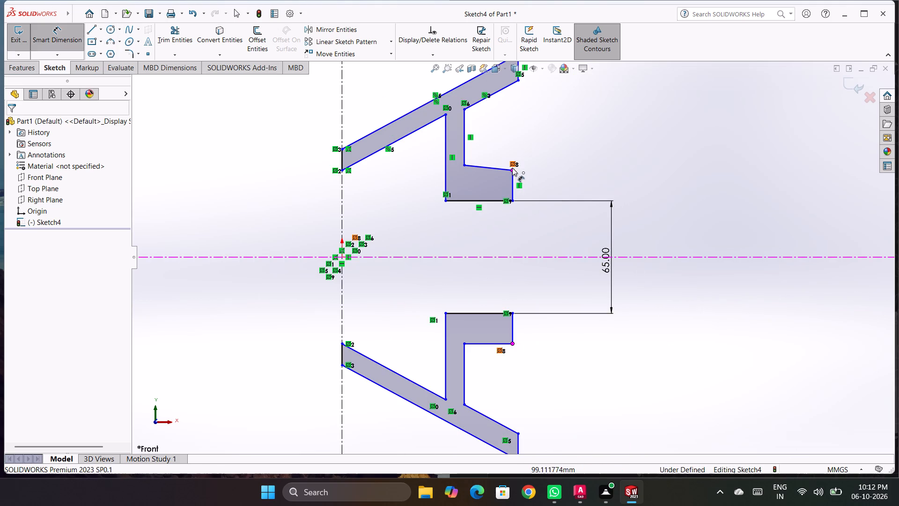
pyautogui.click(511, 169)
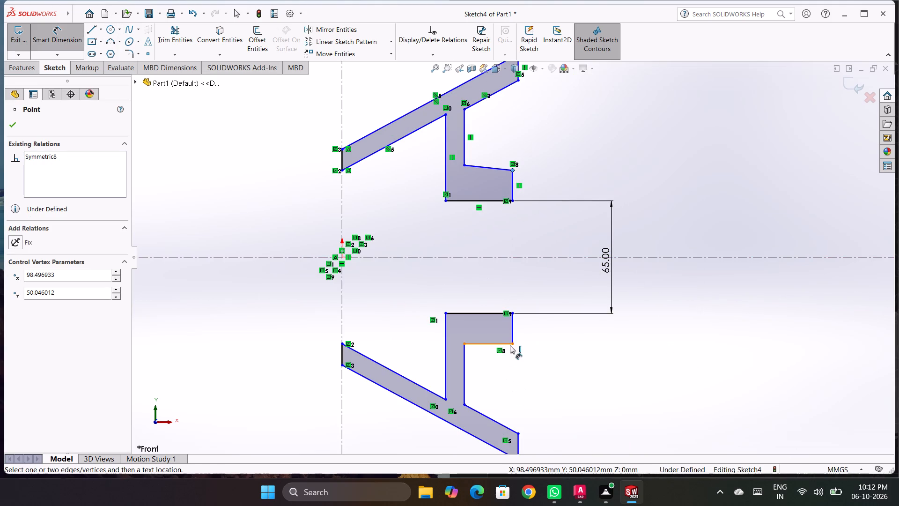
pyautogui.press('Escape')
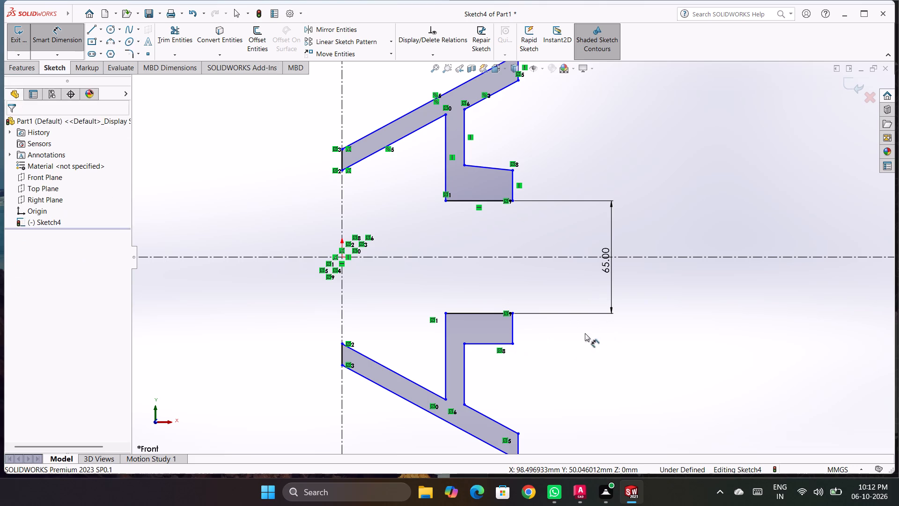
# Delete the horizontal foot edge facing the arm in the lower mirrored profile.
pyautogui.click(474, 345)
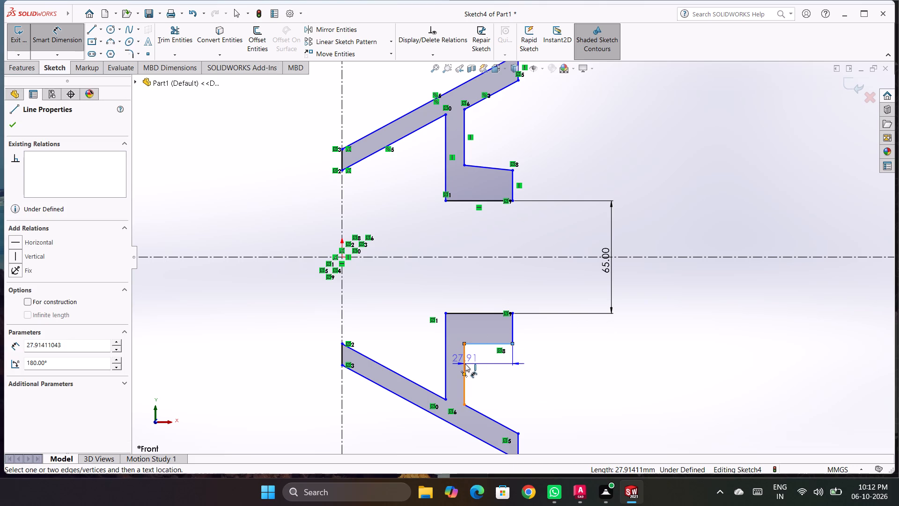
pyautogui.click(465, 364)
pyautogui.press('Escape')
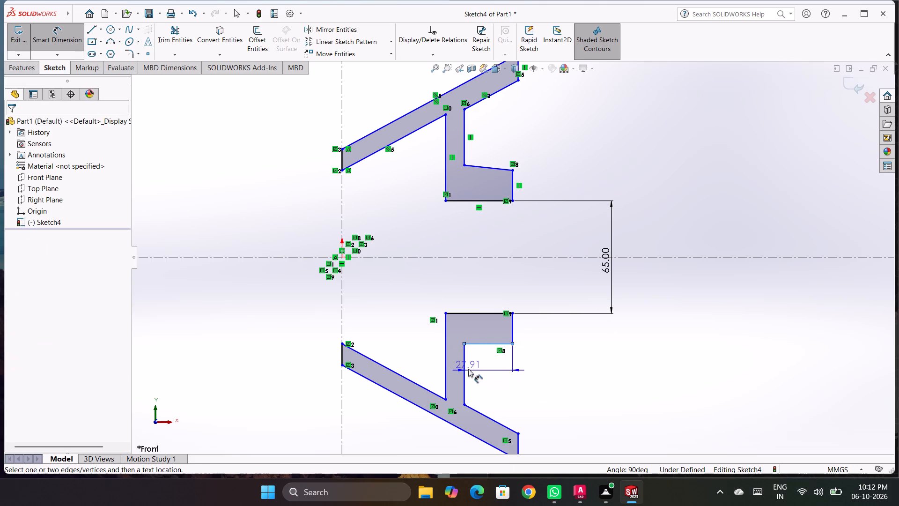
pyautogui.press('Delete')
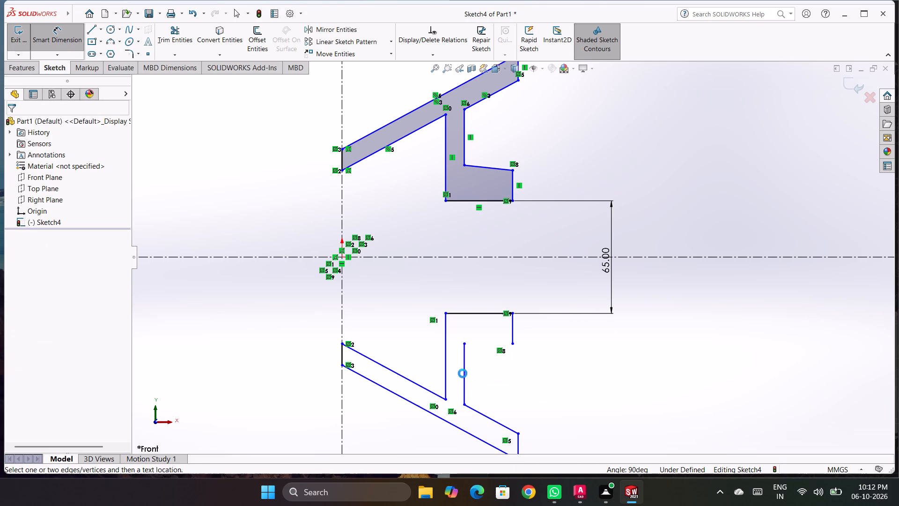
pyautogui.click(464, 373)
pyautogui.press('Delete')
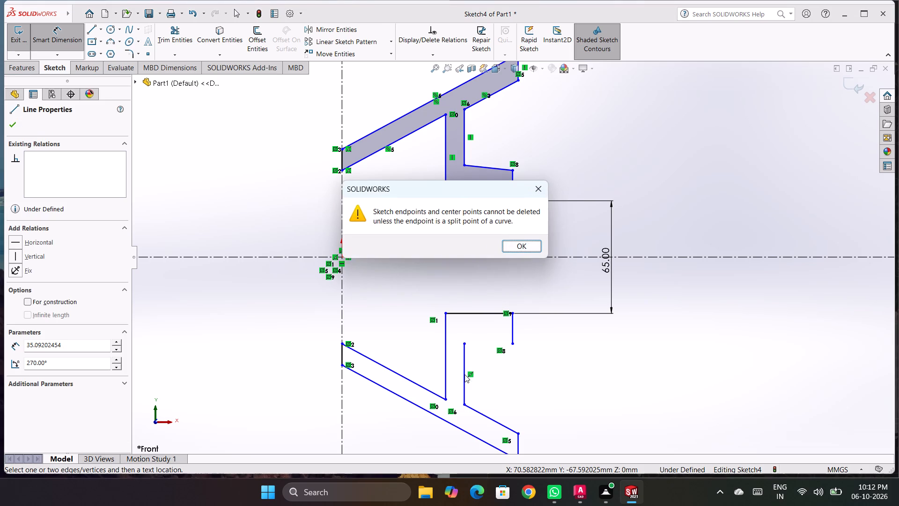
pyautogui.click(516, 247)
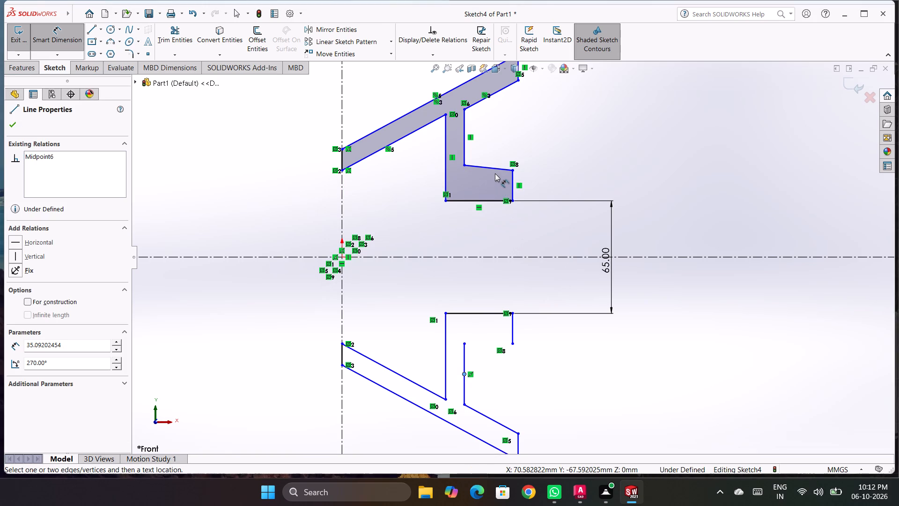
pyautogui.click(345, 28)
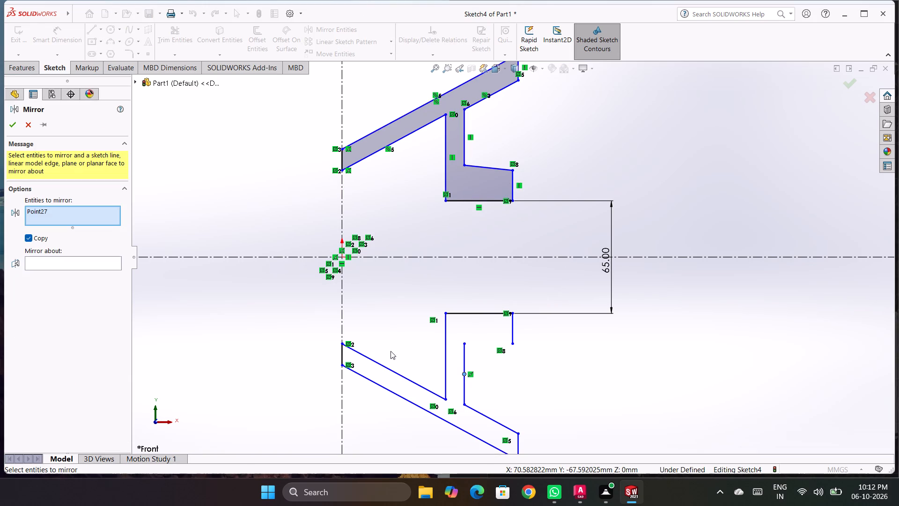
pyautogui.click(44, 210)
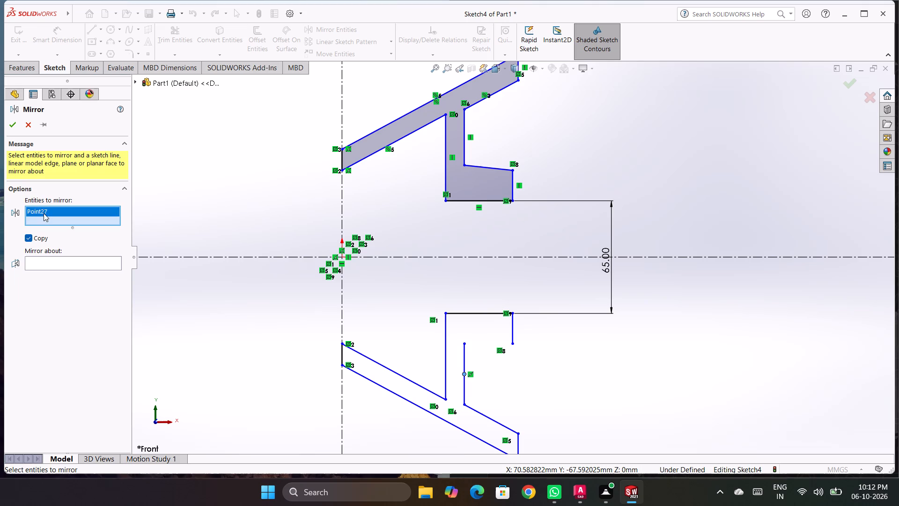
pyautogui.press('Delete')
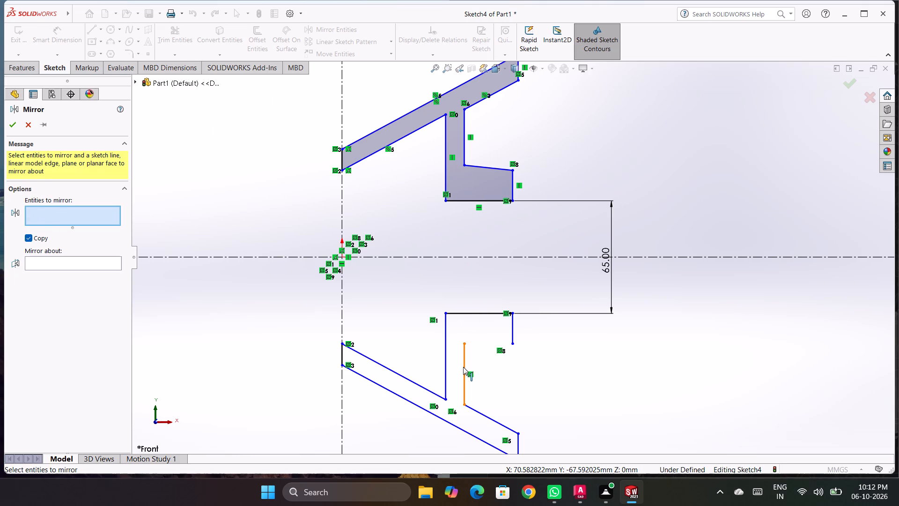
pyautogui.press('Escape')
# Delete the lower profile's vertical web line between the removed foot edge and the sloped arm.
pyautogui.click(464, 360)
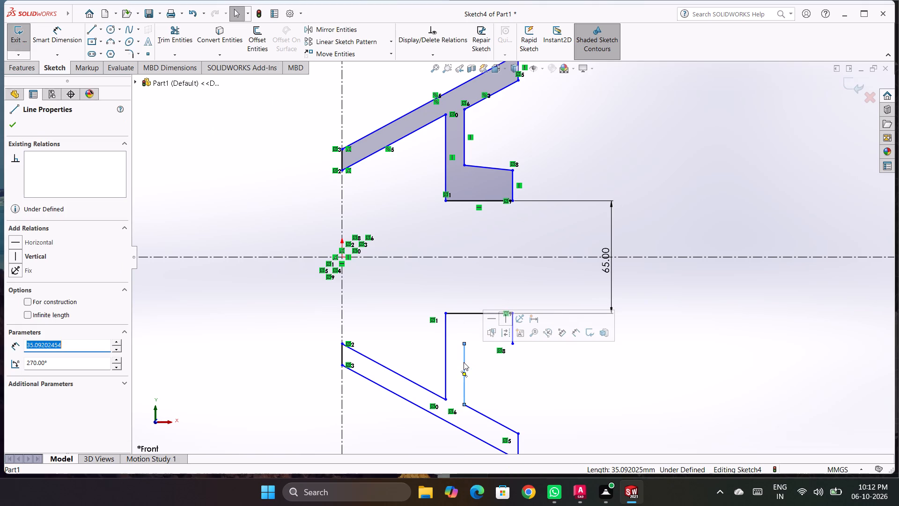
pyautogui.press('Delete')
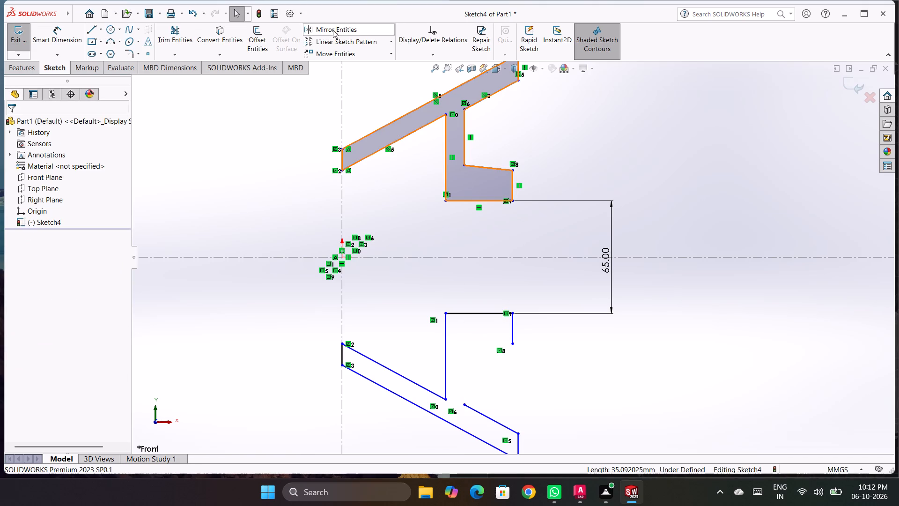
# Mirror the upper profile's new sloped foot line and vertical web line about the horizontal centreline, keeping the originals as a copy.
pyautogui.click(333, 30)
pyautogui.click(463, 136)
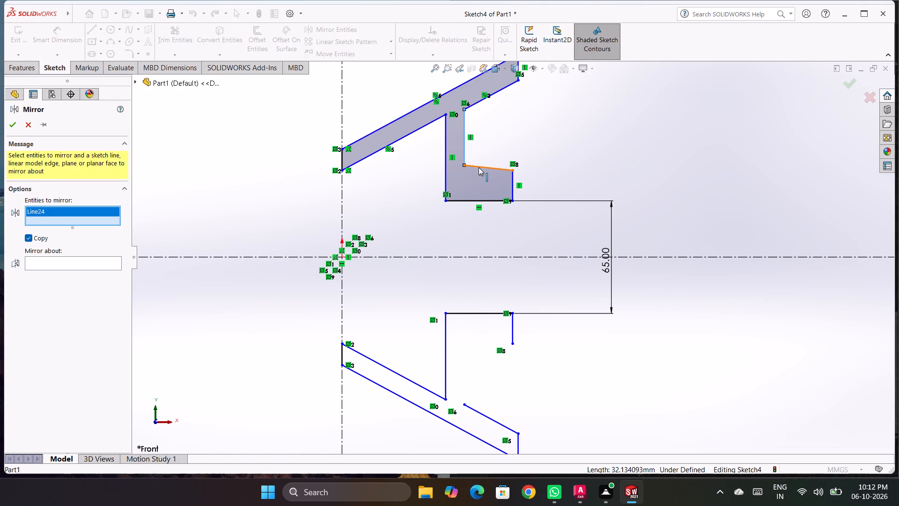
pyautogui.click(479, 166)
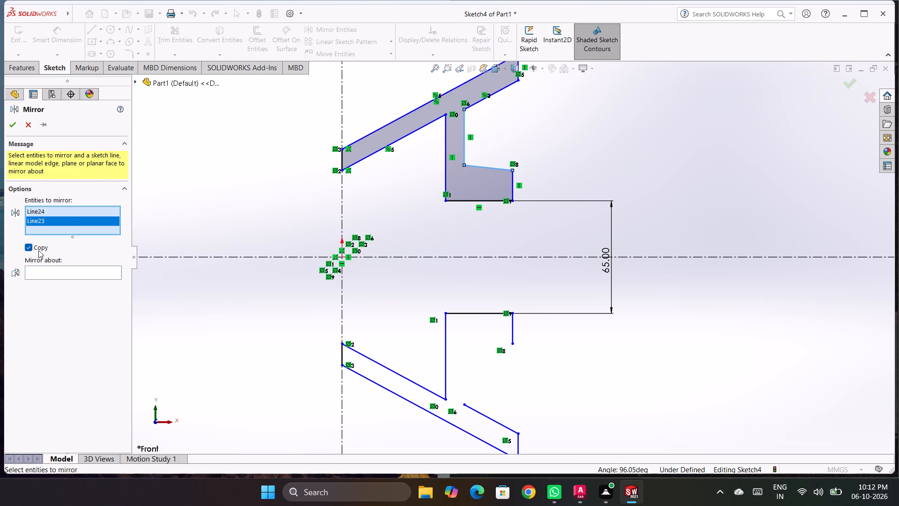
pyautogui.click(44, 270)
pyautogui.click(517, 258)
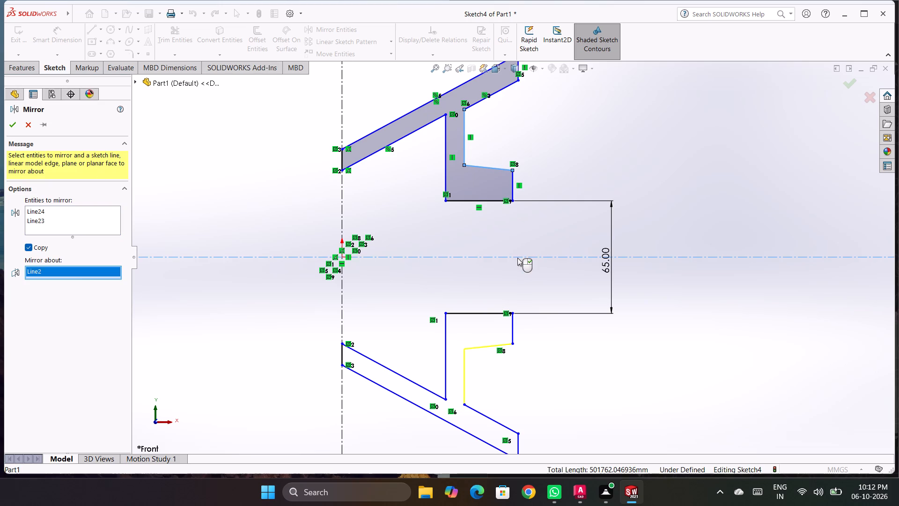
pyautogui.click(10, 129)
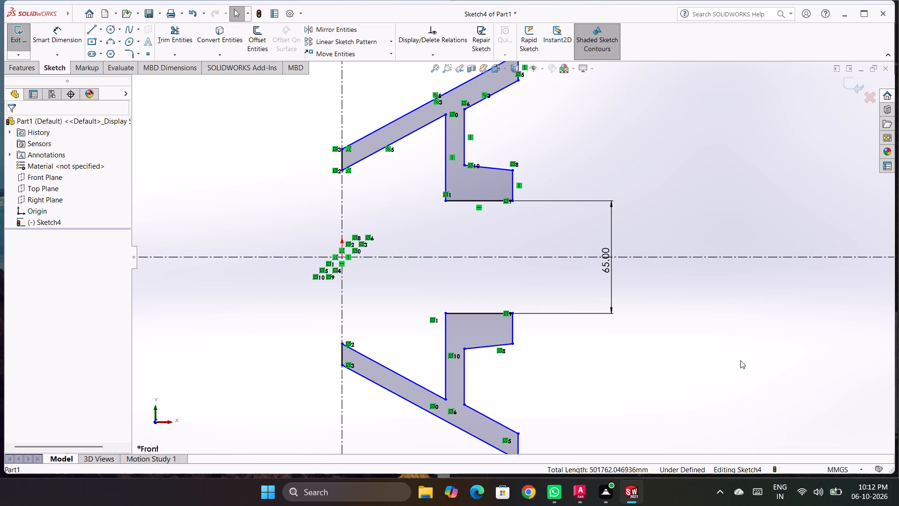
# Dimension the vertical distance between the outer sloped-foot corners of the upper and lower profiles as 120 mm.
pyautogui.press('Escape')
pyautogui.click(55, 45)
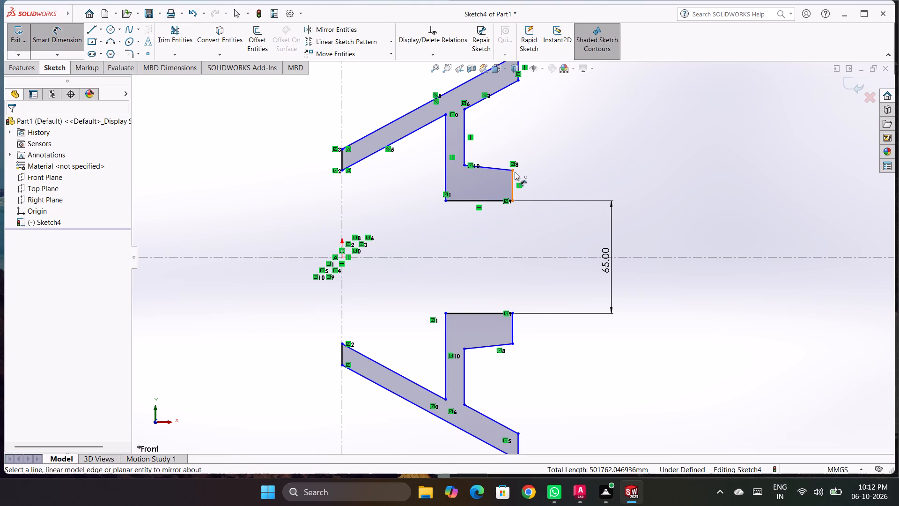
pyautogui.click(513, 170)
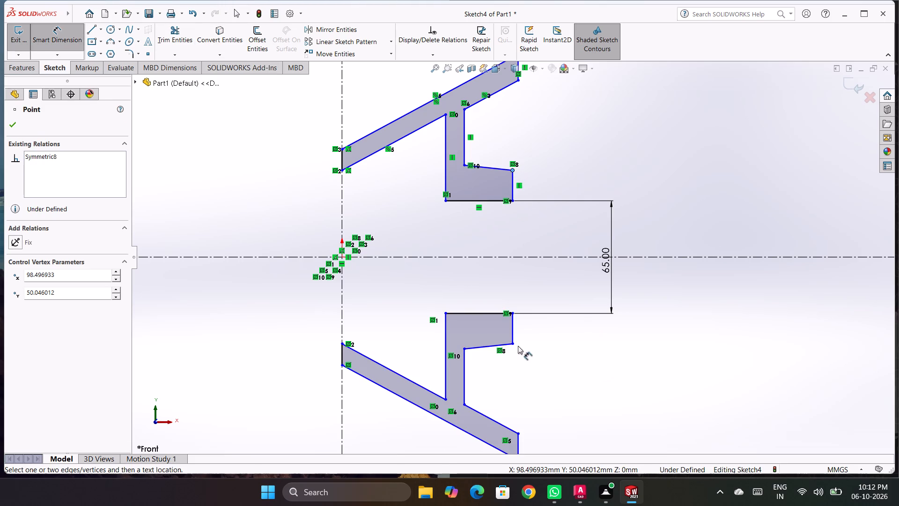
pyautogui.click(514, 342)
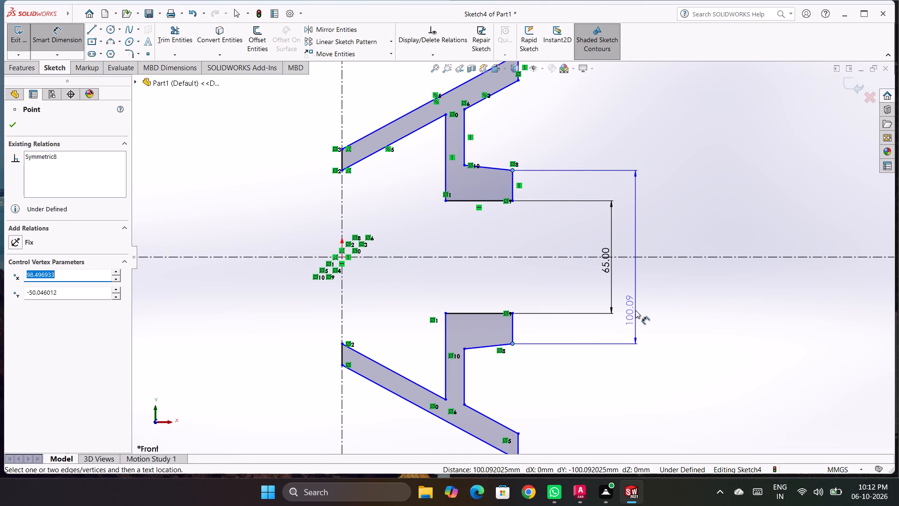
pyautogui.click(627, 280)
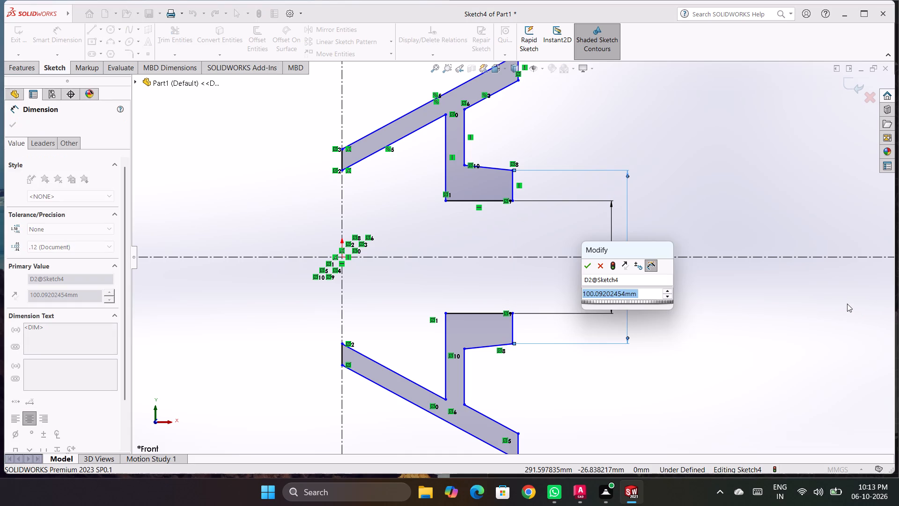
pyautogui.write('120')
pyautogui.press('Return')
pyautogui.click(690, 305)
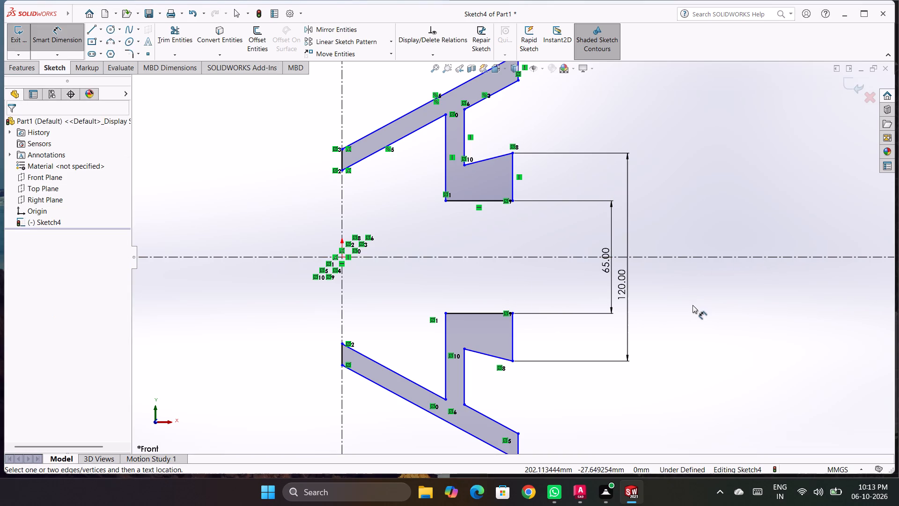
# Dimension the vertical distance between the upper and lower corners where the sloped feet meet the webs as 135 mm.
pyautogui.moveTo(463, 165); pyautogui.dragTo(470, 166)
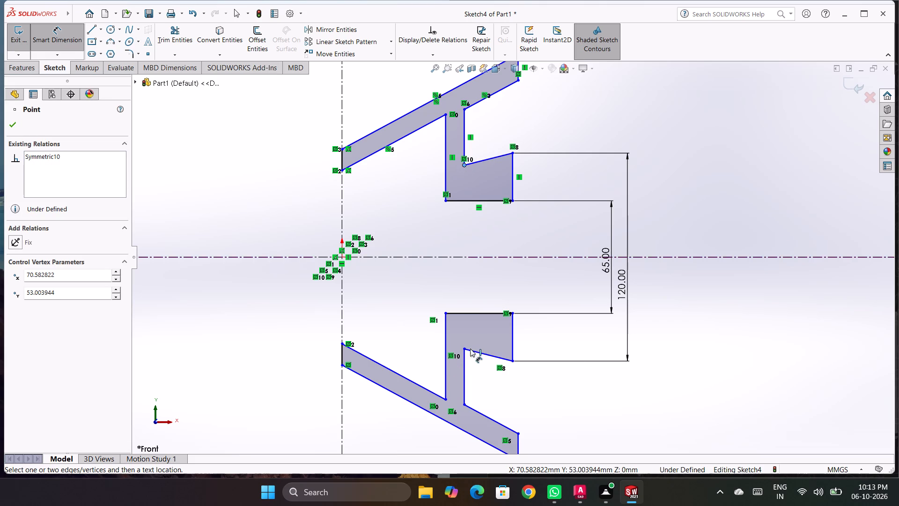
pyautogui.click(464, 348)
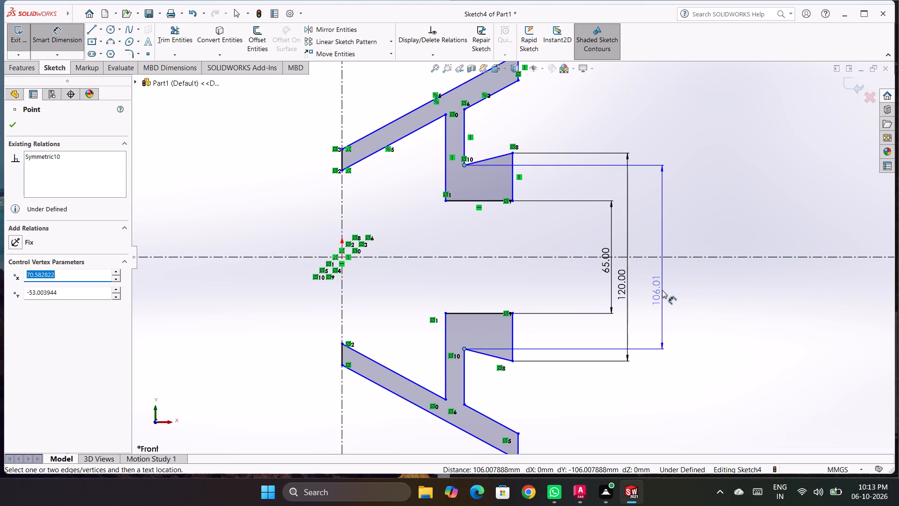
pyautogui.click(662, 290)
pyautogui.write('135')
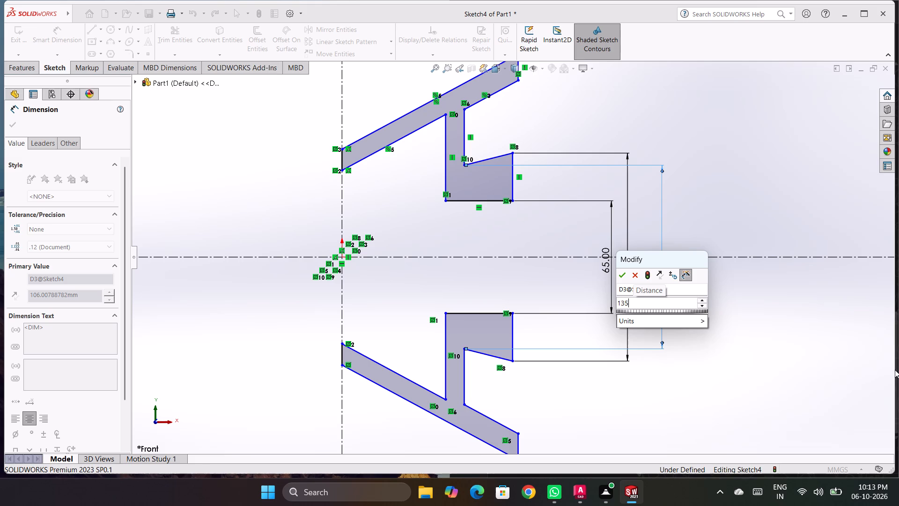
pyautogui.click(624, 276)
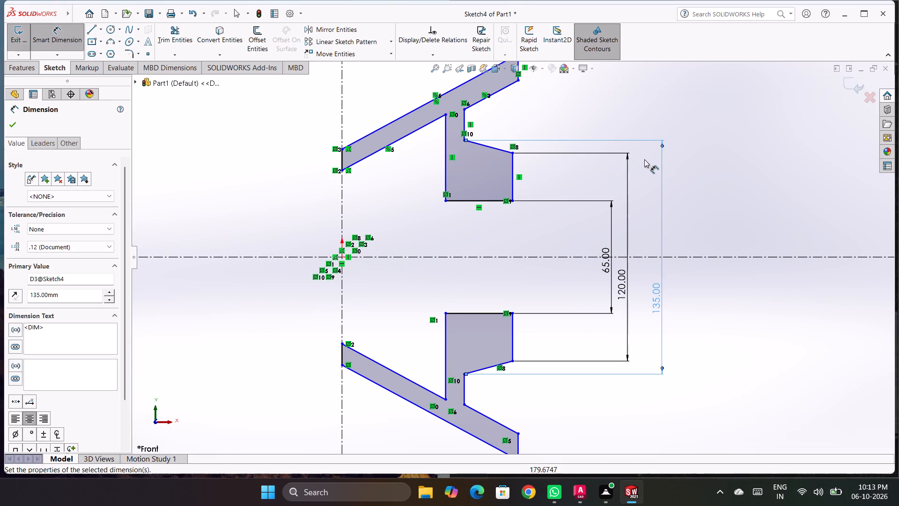
pyautogui.click(734, 89)
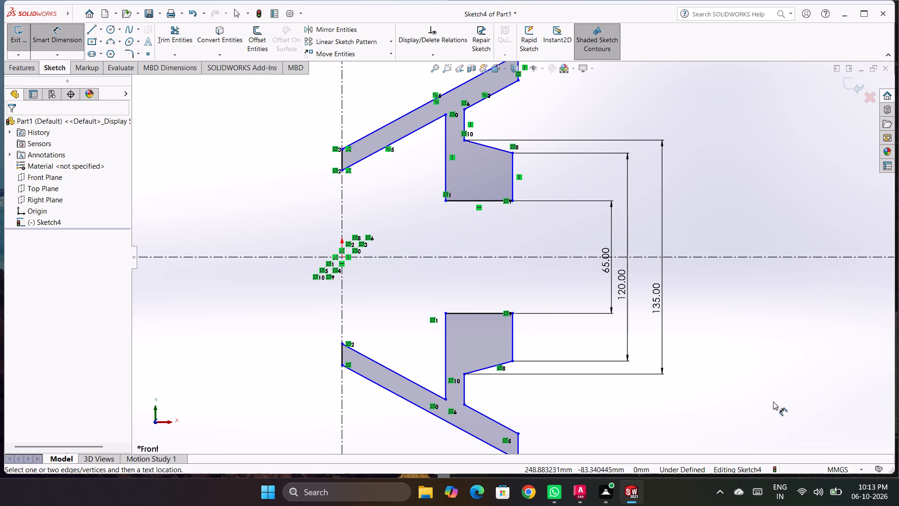
# Move the 65, 120 and 135 mm dimensions closer to the profile, spaced side by side in increasing order.
pyautogui.moveTo(609, 264); pyautogui.dragTo(558, 288)
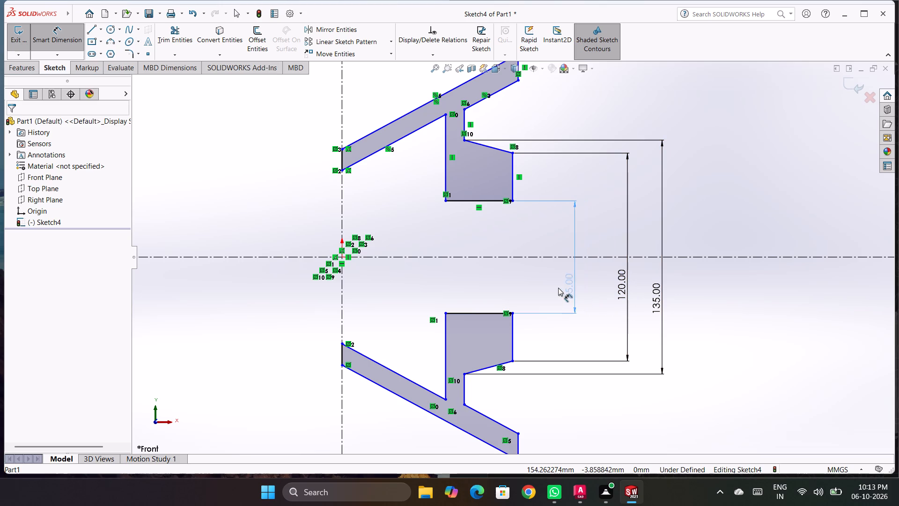
pyautogui.moveTo(558, 288); pyautogui.dragTo(533, 285)
pyautogui.click(587, 284)
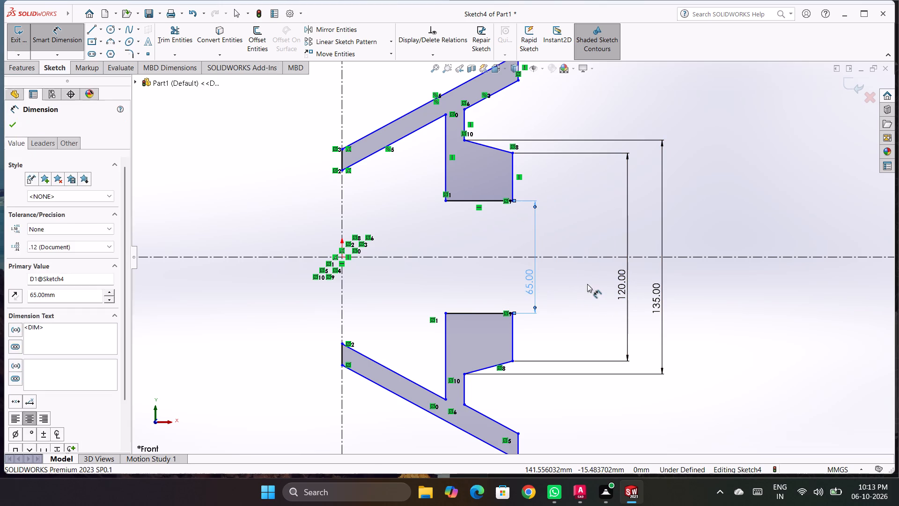
pyautogui.moveTo(619, 290); pyautogui.dragTo(553, 284)
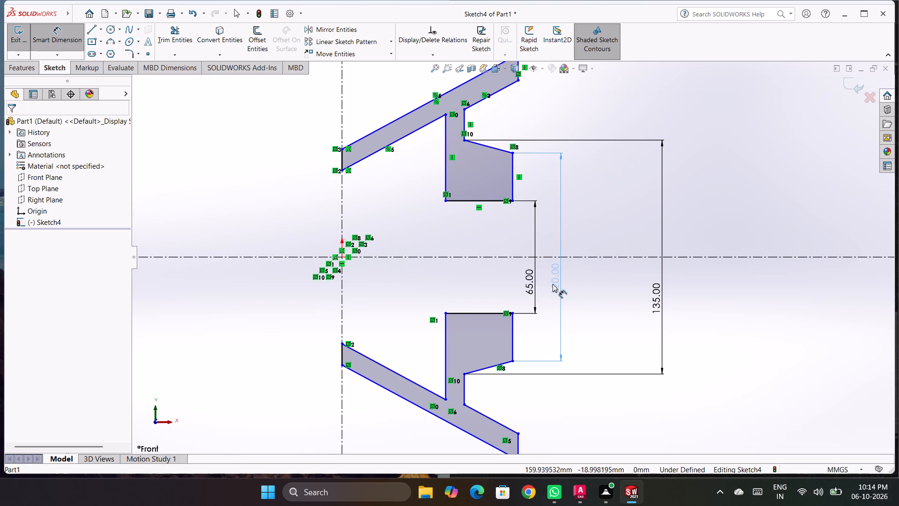
pyautogui.moveTo(553, 284); pyautogui.dragTo(547, 289)
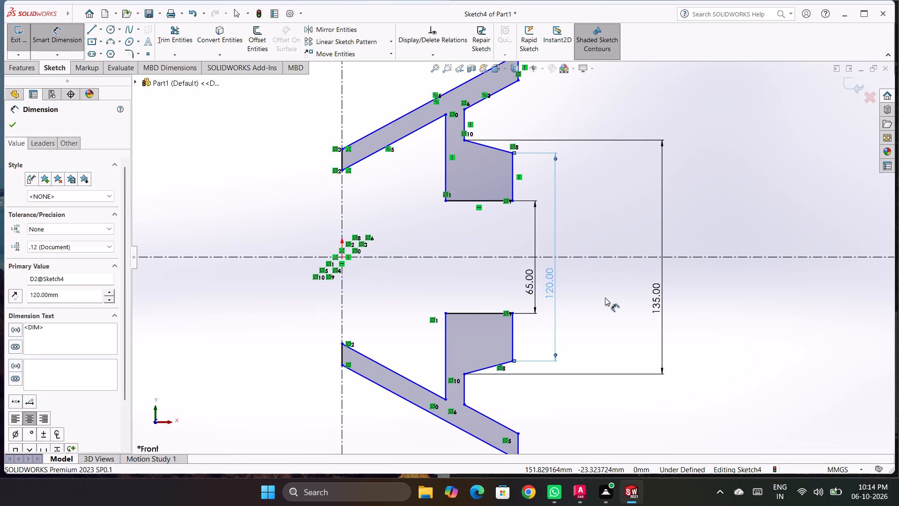
pyautogui.click(604, 297)
pyautogui.moveTo(655, 299); pyautogui.dragTo(575, 286)
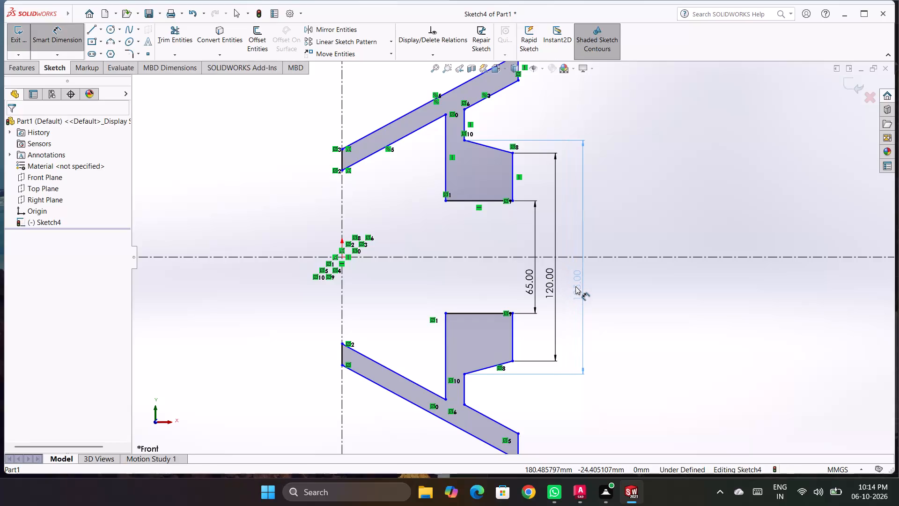
pyautogui.moveTo(575, 286); pyautogui.dragTo(565, 284)
pyautogui.click(628, 299)
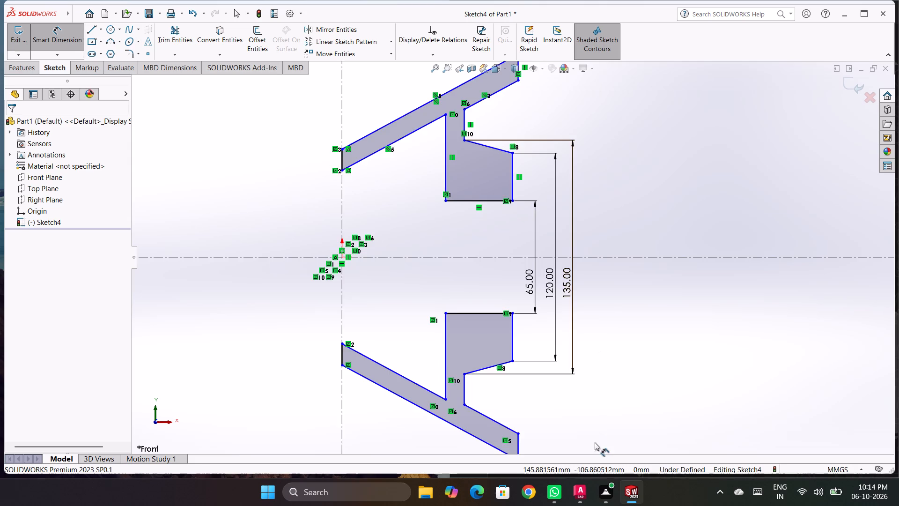
# Dimension the overall vertical distance between the outermost tips of the upper and lower sloped arms as 460 mm.
pyautogui.scroll(3, 595, 442)
pyautogui.scroll(-1, 570, 327)
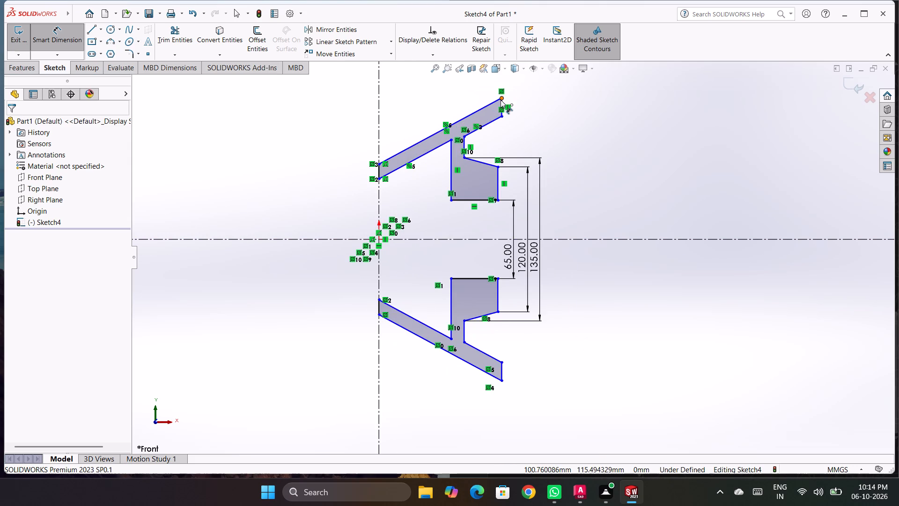
pyautogui.click(501, 99)
pyautogui.click(501, 381)
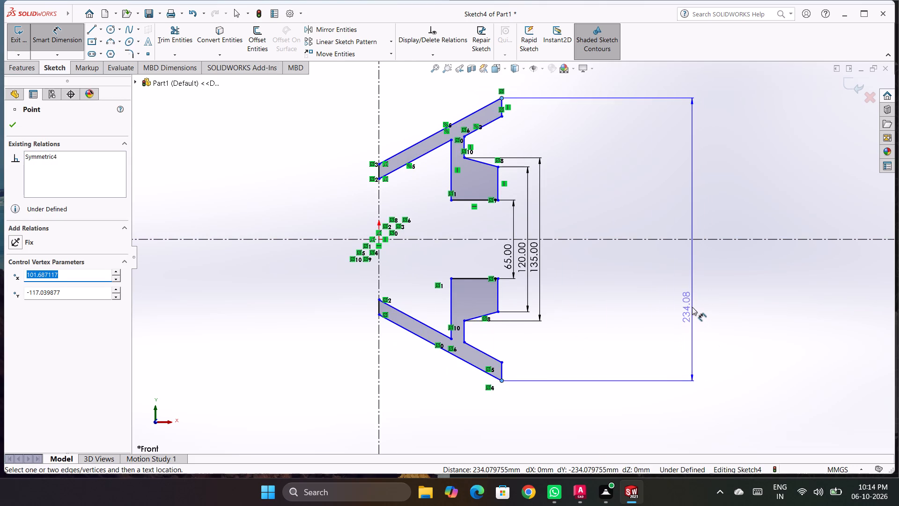
pyautogui.click(692, 307)
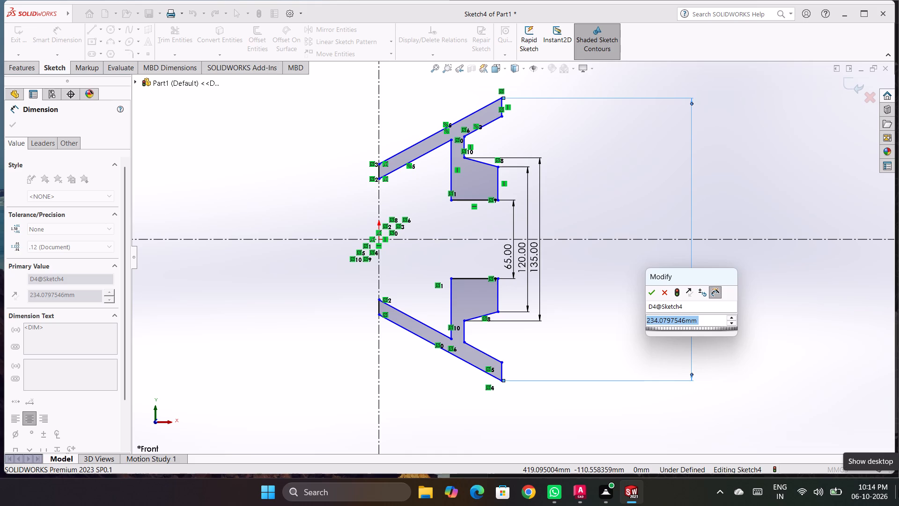
pyautogui.write('460')
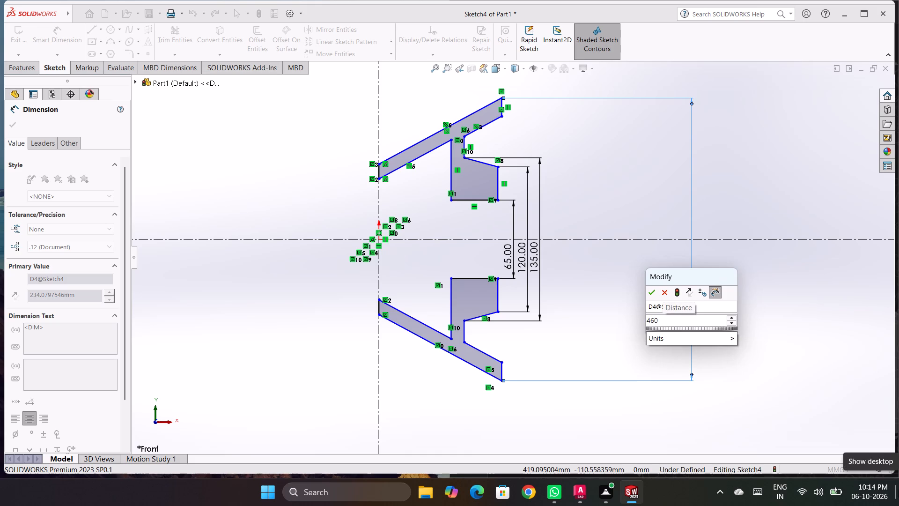
pyautogui.press('Return')
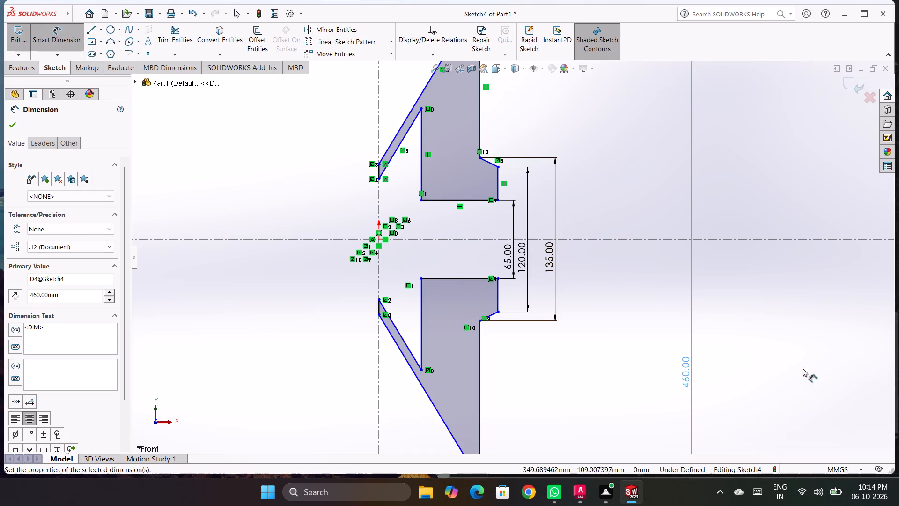
pyautogui.click(800, 342)
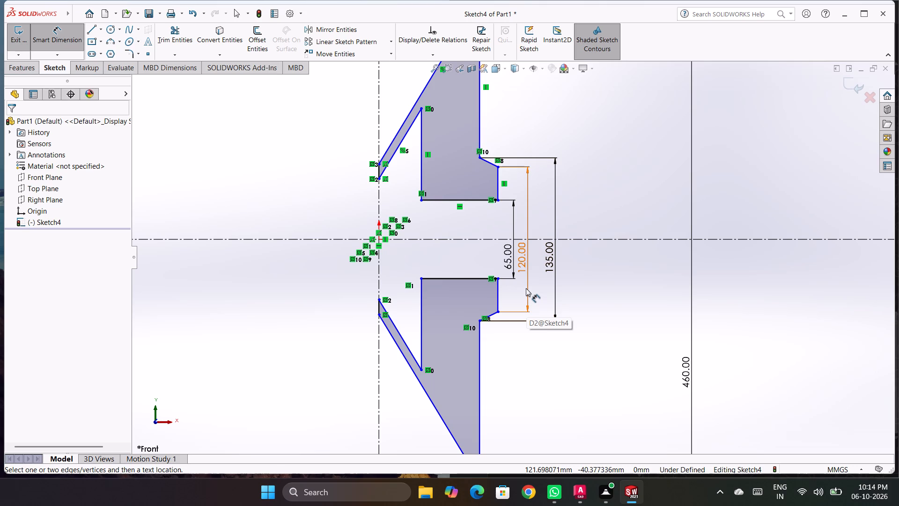
# Dimension the lower web's thickness between its two vertical lines as 30 mm, placing the dimension below the profile.
pyautogui.scroll(3, 514, 141)
pyautogui.scroll(-1, 521, 177)
pyautogui.scroll(4, 517, 185)
pyautogui.scroll(-2, 547, 243)
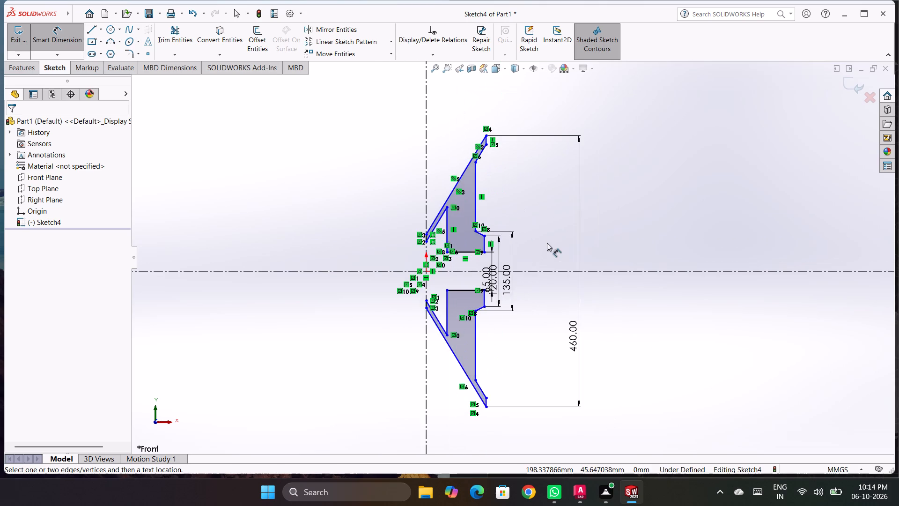
pyautogui.scroll(-1, 508, 217)
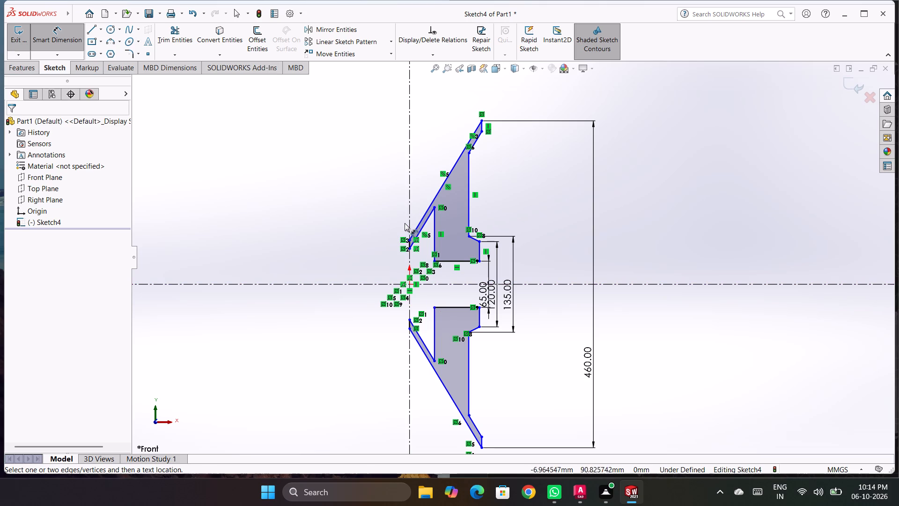
pyautogui.click(641, 222)
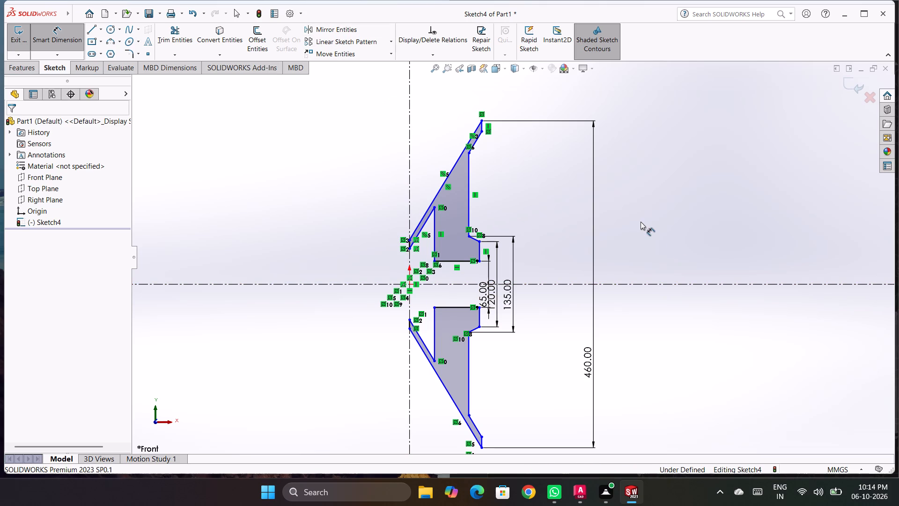
pyautogui.scroll(-2, 518, 325)
pyautogui.scroll(1, 513, 404)
pyautogui.scroll(-1, 509, 379)
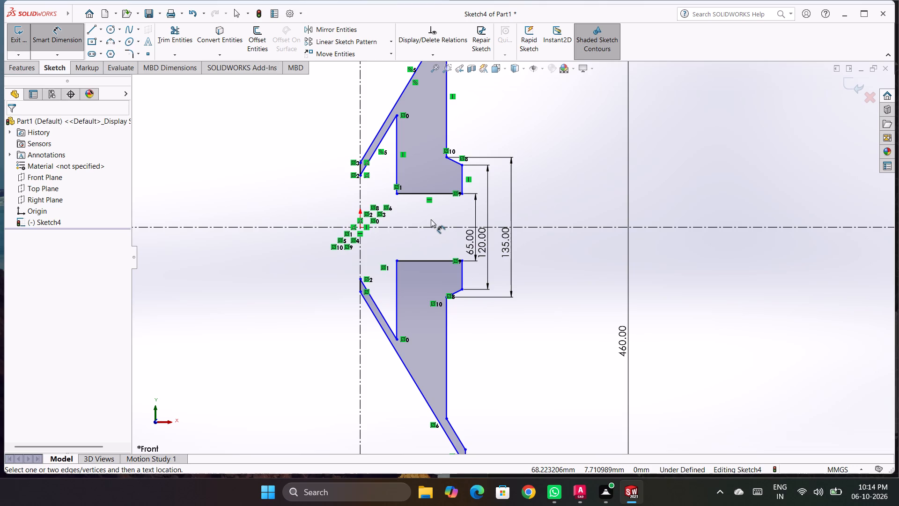
pyautogui.click(395, 319)
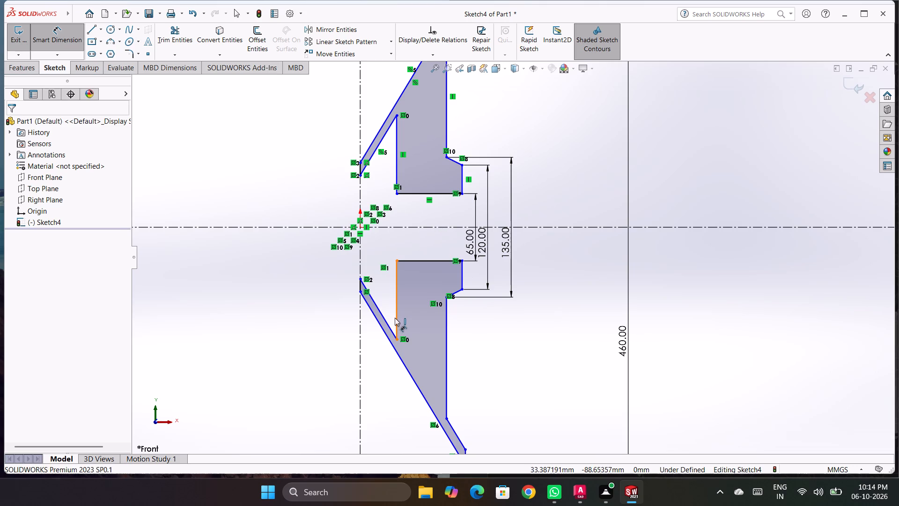
pyautogui.click(446, 339)
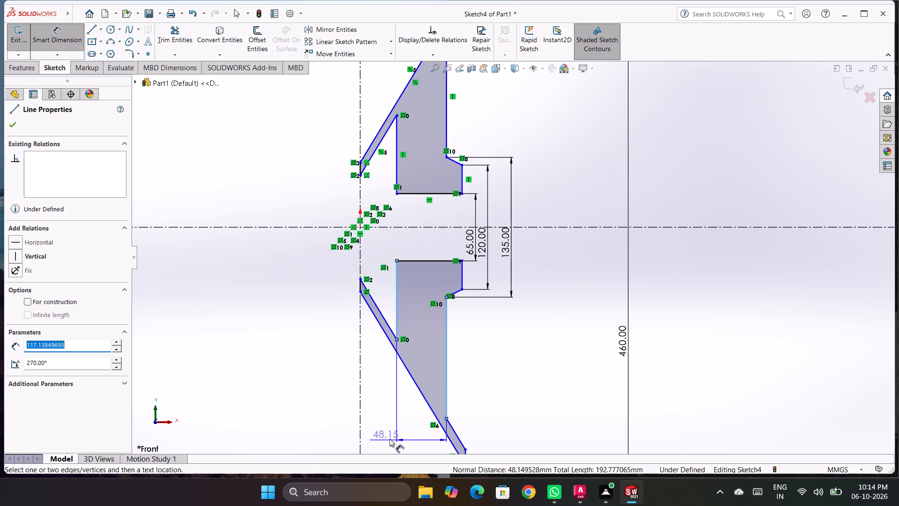
pyautogui.scroll(-2, 453, 364)
pyautogui.scroll(6, 457, 353)
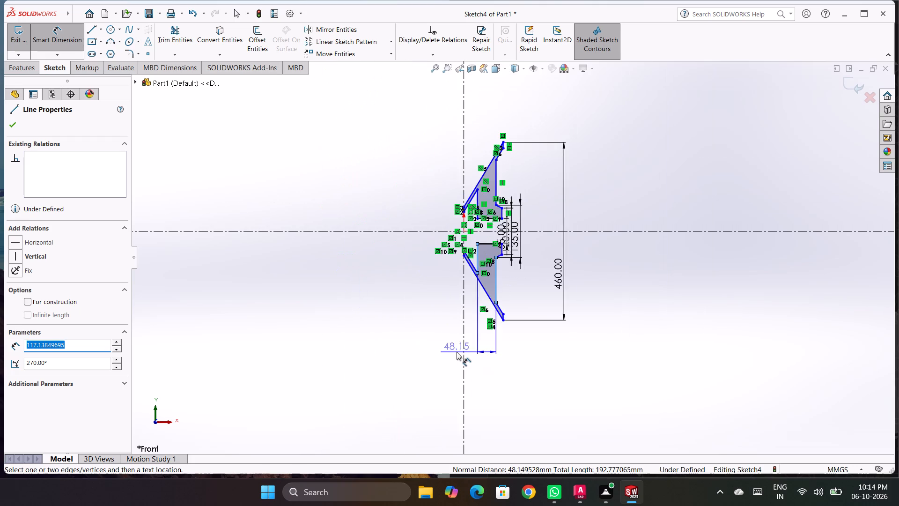
pyautogui.scroll(-3, 521, 338)
pyautogui.scroll(-1, 472, 341)
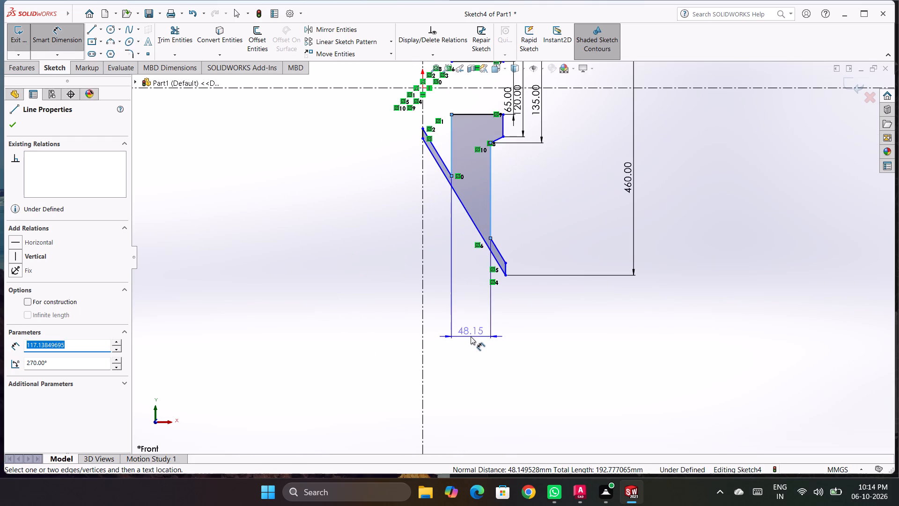
pyautogui.click(471, 335)
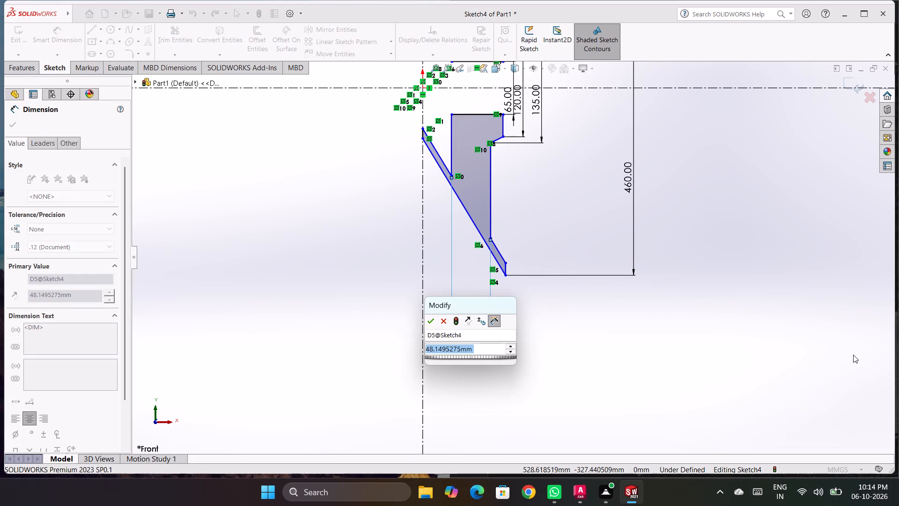
pyautogui.write('30')
pyautogui.press('Return')
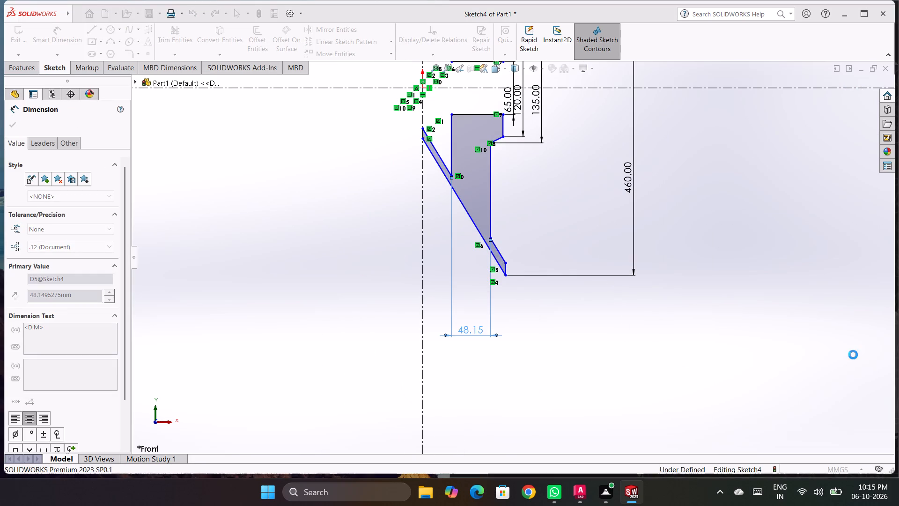
pyautogui.click(596, 343)
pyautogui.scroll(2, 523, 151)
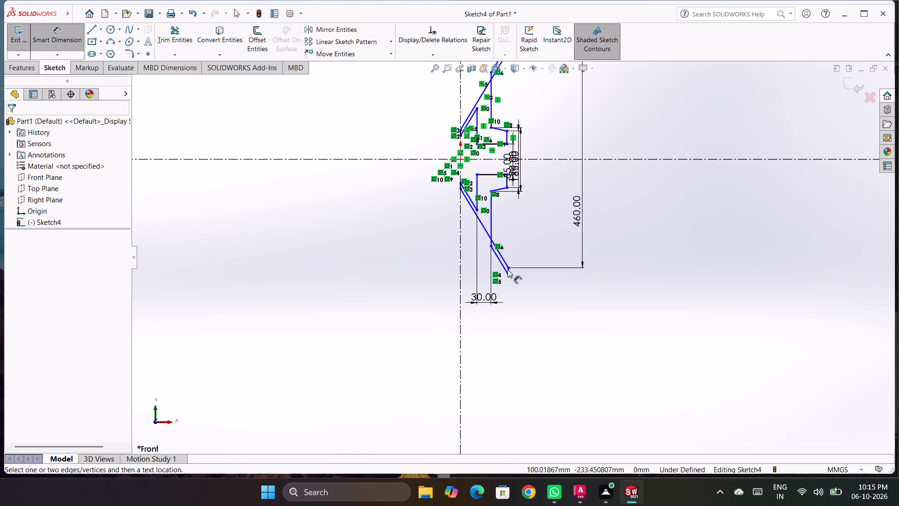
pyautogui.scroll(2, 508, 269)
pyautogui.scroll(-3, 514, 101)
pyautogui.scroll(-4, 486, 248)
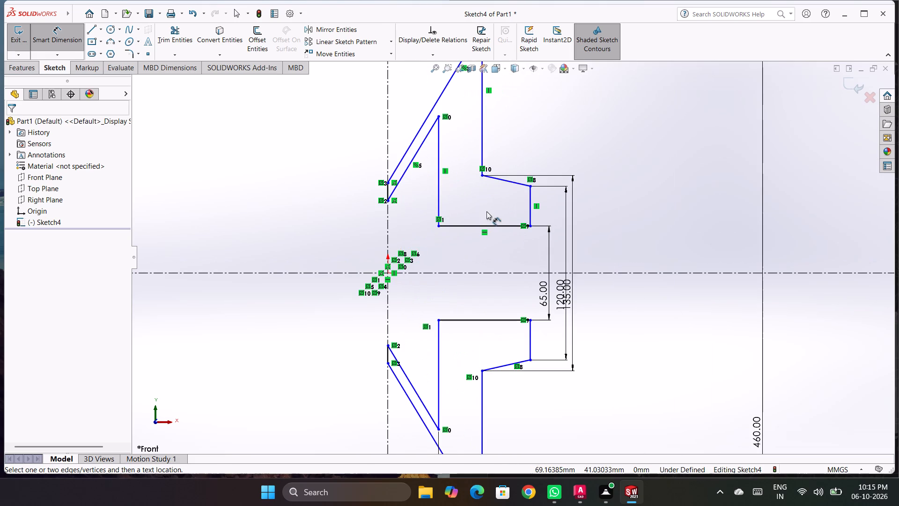
# Make the outer vertical web lines of the upper and lower halves collinear.
pyautogui.scroll(1, 479, 154)
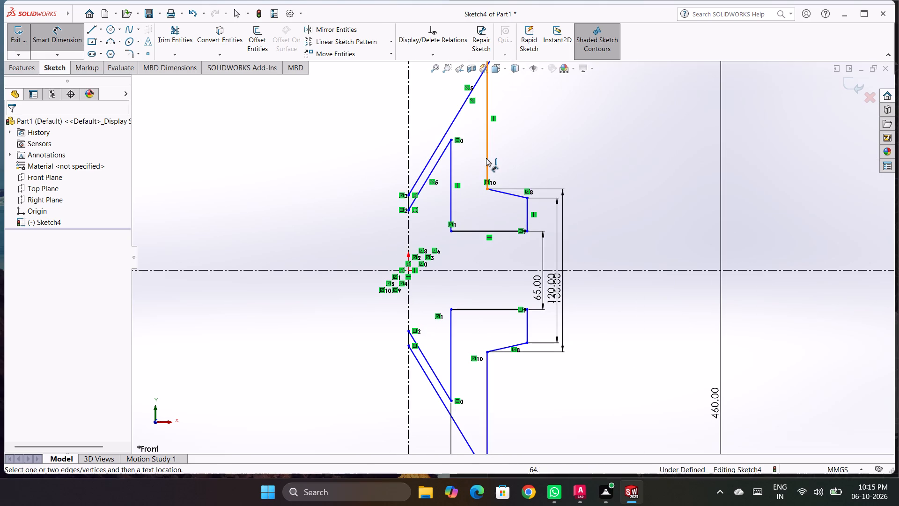
pyautogui.keyDown('ctrl'); pyautogui.click(486, 158); pyautogui.keyUp('ctrl')
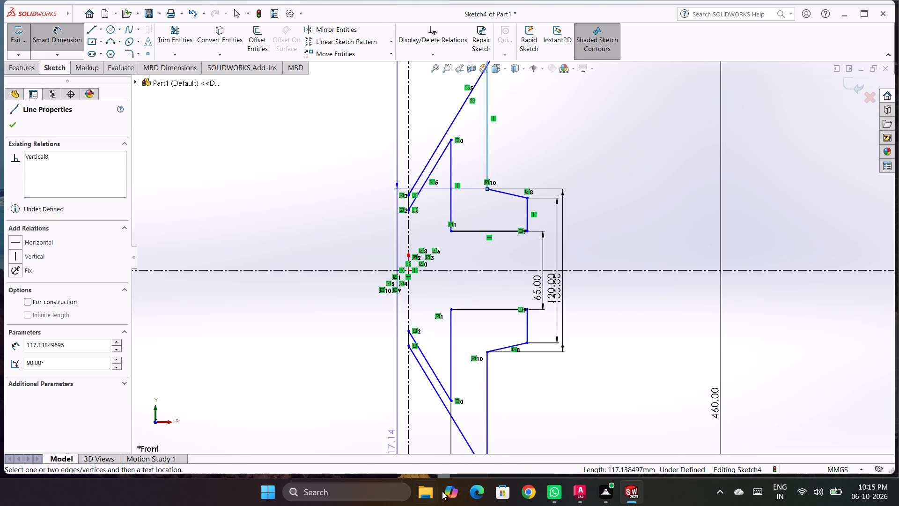
pyautogui.press('Escape')
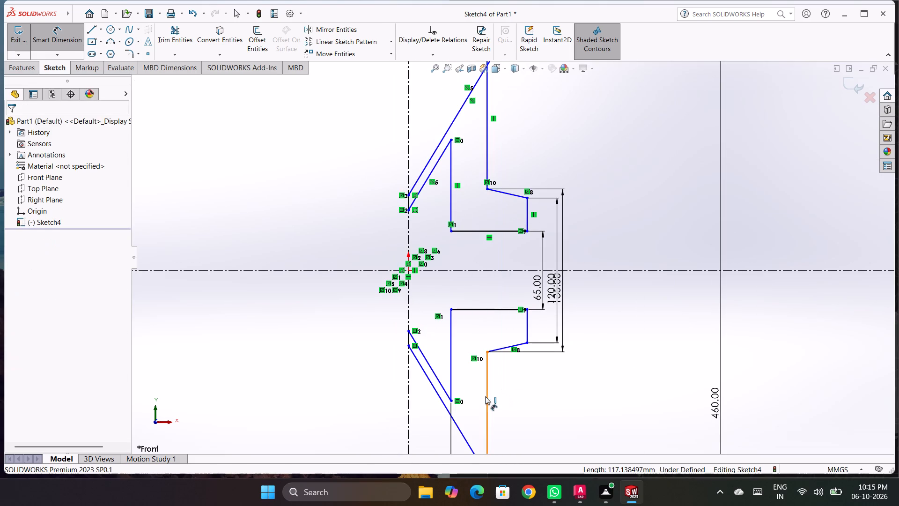
pyautogui.press('Escape')
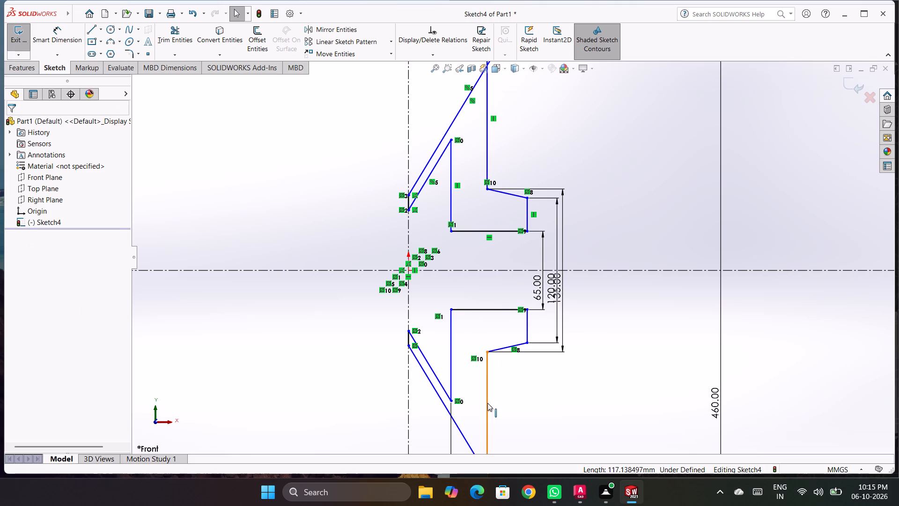
pyautogui.keyDown('ctrl'); pyautogui.click(487, 403); pyautogui.keyUp('ctrl')
pyautogui.keyDown('ctrl'); pyautogui.click(487, 139); pyautogui.keyUp('ctrl')
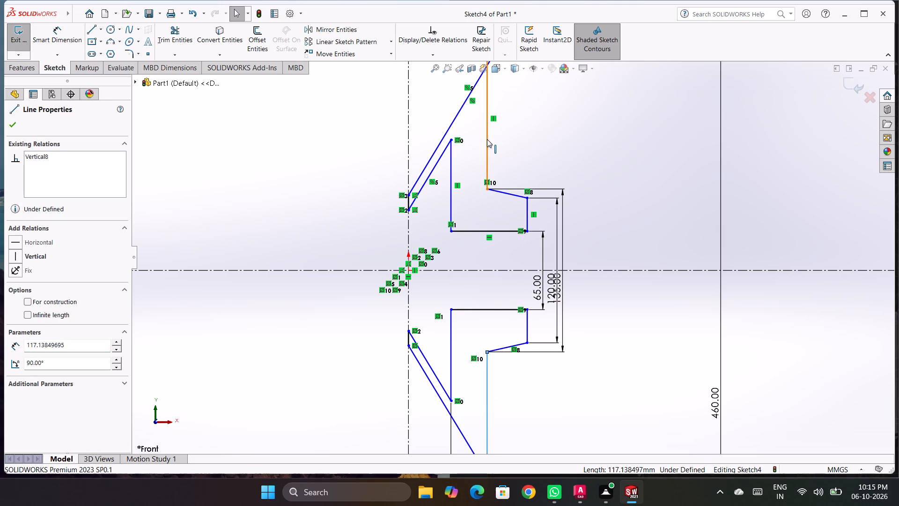
pyautogui.click(26, 313)
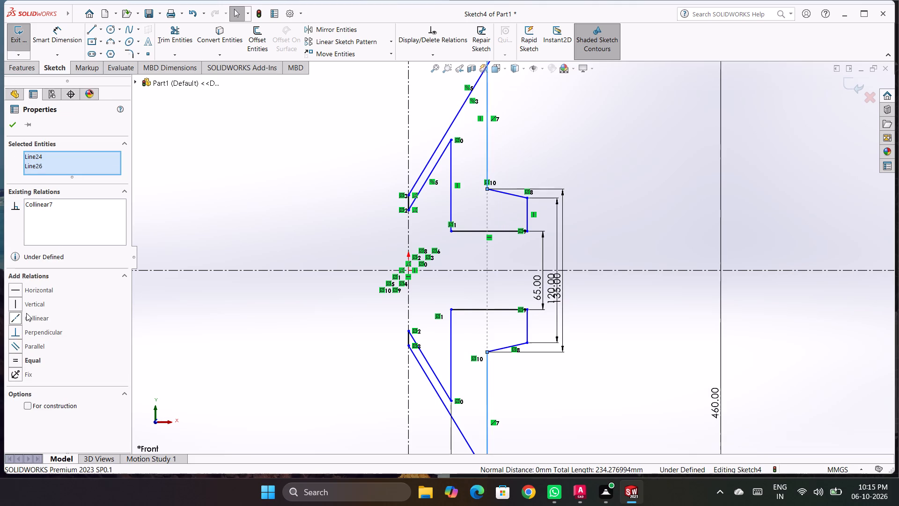
pyautogui.click(15, 126)
pyautogui.press('Escape')
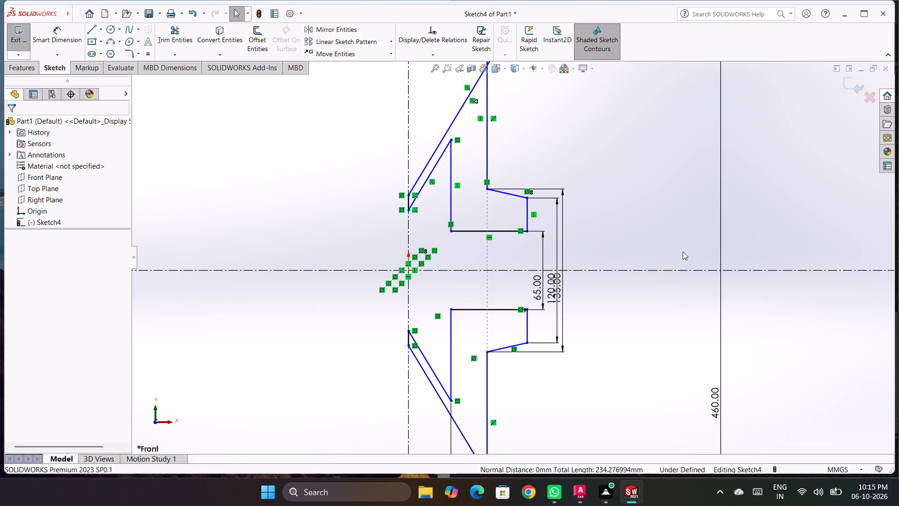
pyautogui.press('Escape')
# Reposition the inner corner of the upper arm's tip to about X 89.2, Y 207.1 mm so the mirrored arms no longer cross themselves.
pyautogui.scroll(3, 578, 215)
pyautogui.scroll(-3, 494, 167)
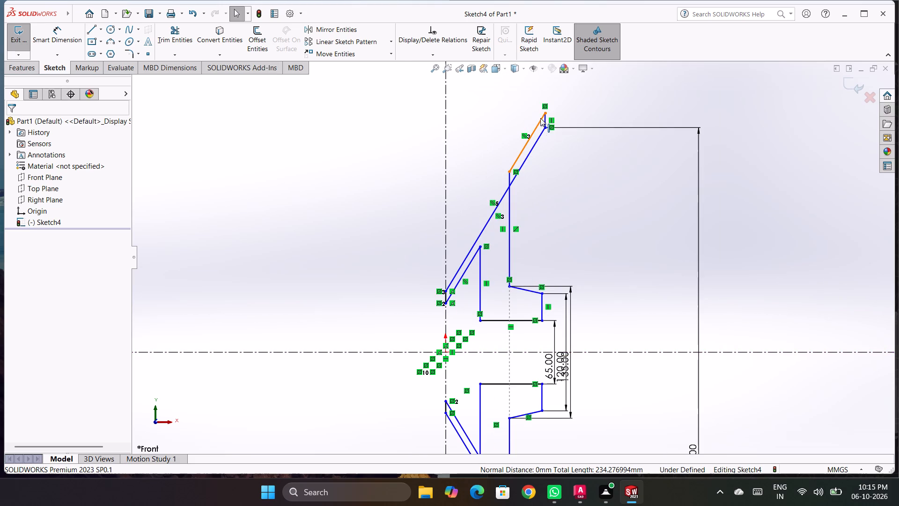
pyautogui.moveTo(545, 112); pyautogui.dragTo(542, 154)
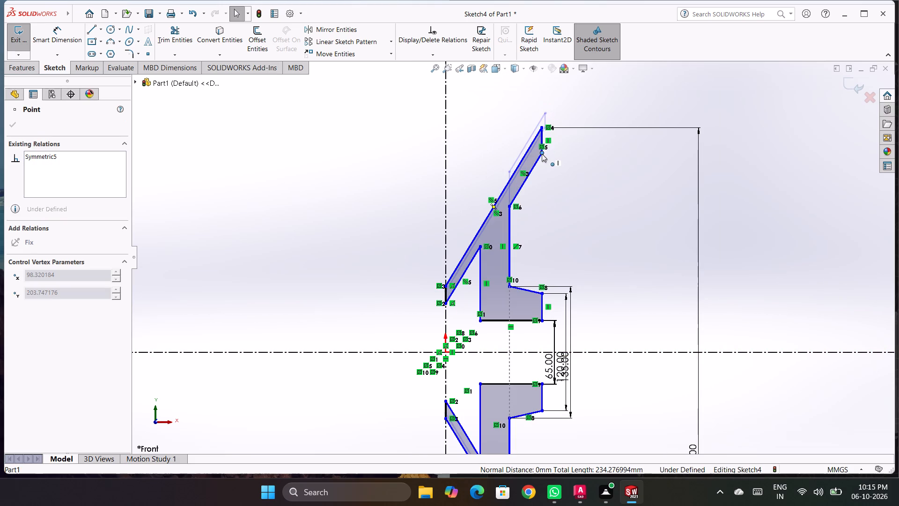
pyautogui.moveTo(542, 154); pyautogui.dragTo(533, 150)
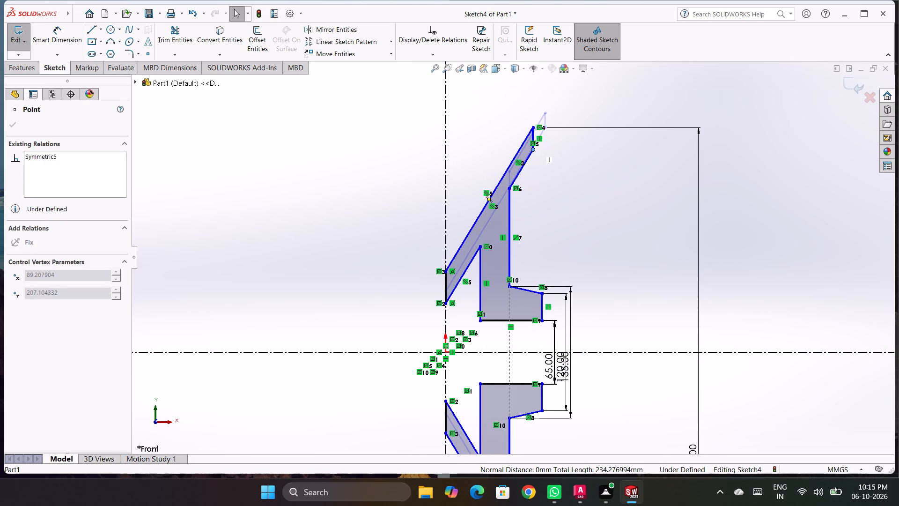
pyautogui.click(571, 198)
pyautogui.scroll(4, 573, 371)
pyautogui.scroll(-2, 508, 409)
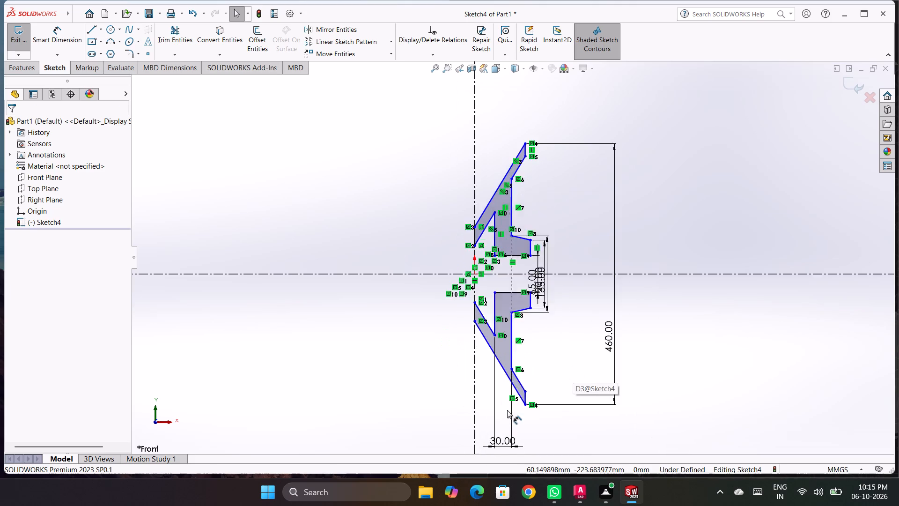
# Move the 135 mm and 120 mm dimensions farther out from the profile so they are evenly spaced beside the 65 mm one.
pyautogui.scroll(-1, 507, 410)
pyautogui.scroll(1, 517, 120)
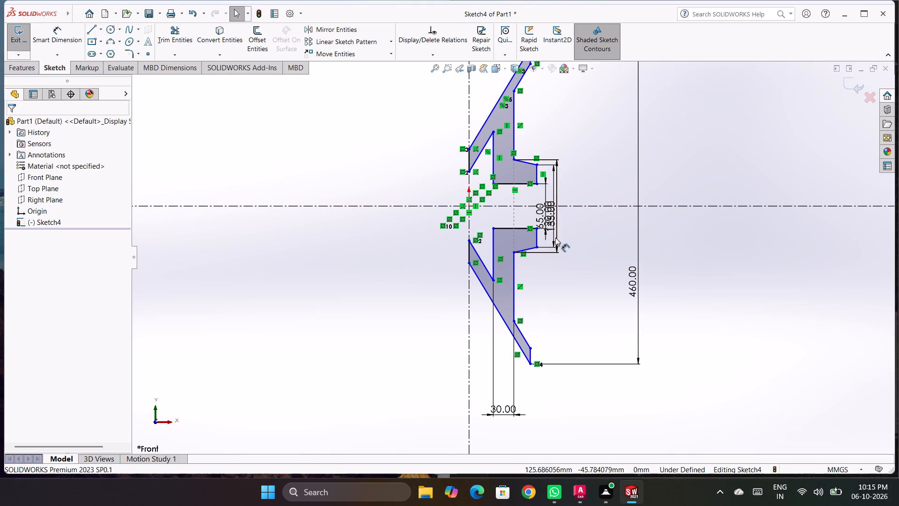
pyautogui.scroll(-3, 555, 238)
pyautogui.scroll(1, 533, 247)
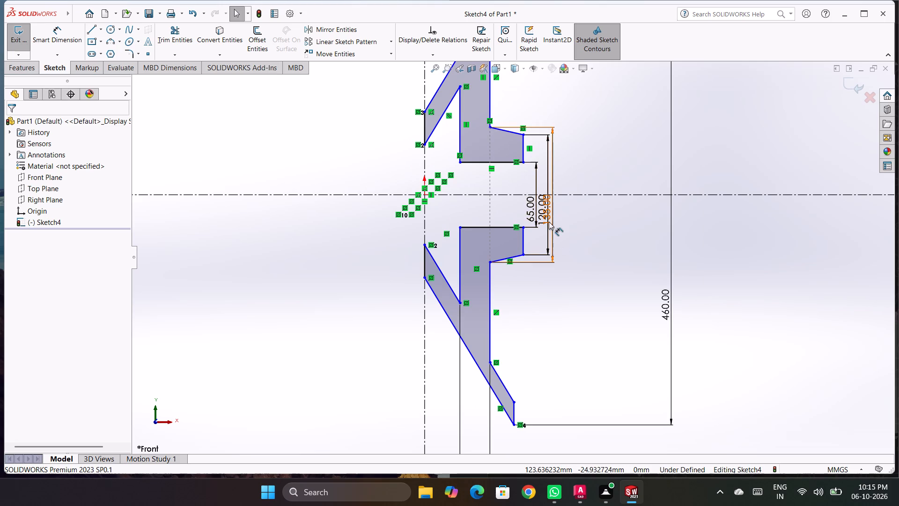
pyautogui.moveTo(549, 222); pyautogui.dragTo(625, 224)
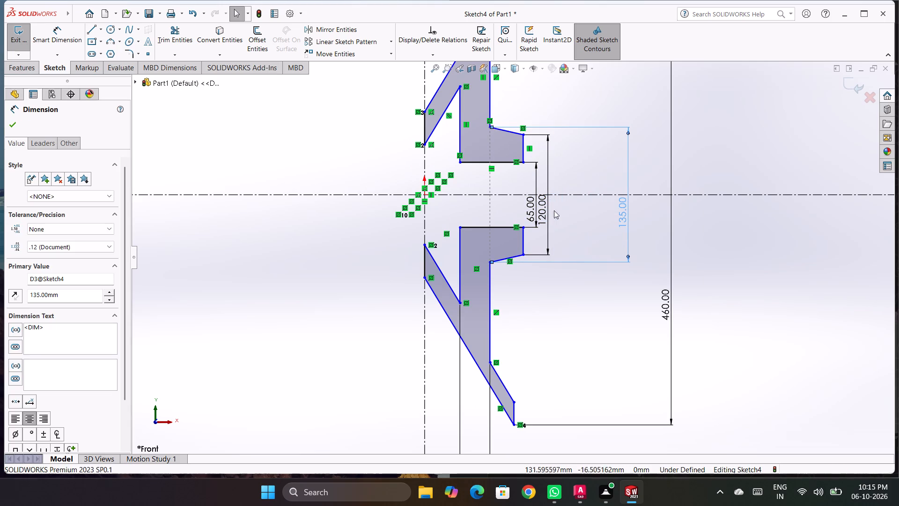
pyautogui.moveTo(542, 208); pyautogui.dragTo(574, 216)
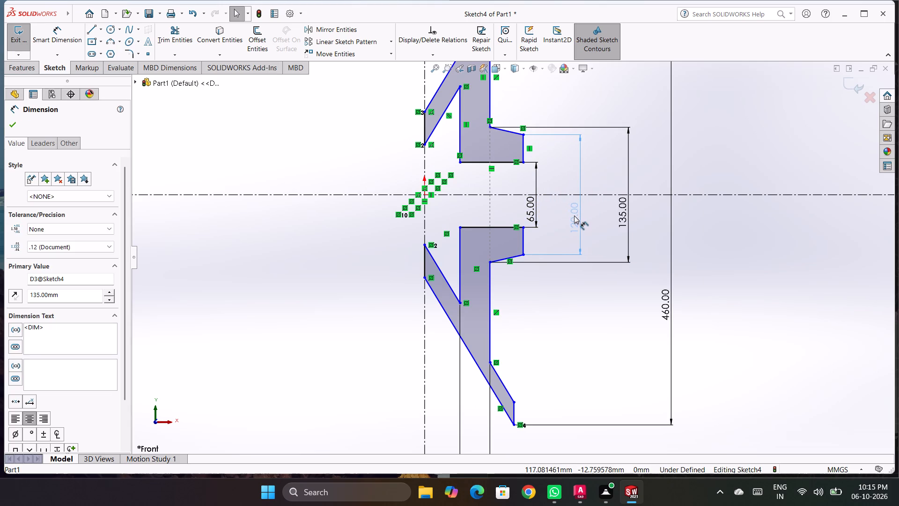
pyautogui.moveTo(574, 216); pyautogui.dragTo(573, 209)
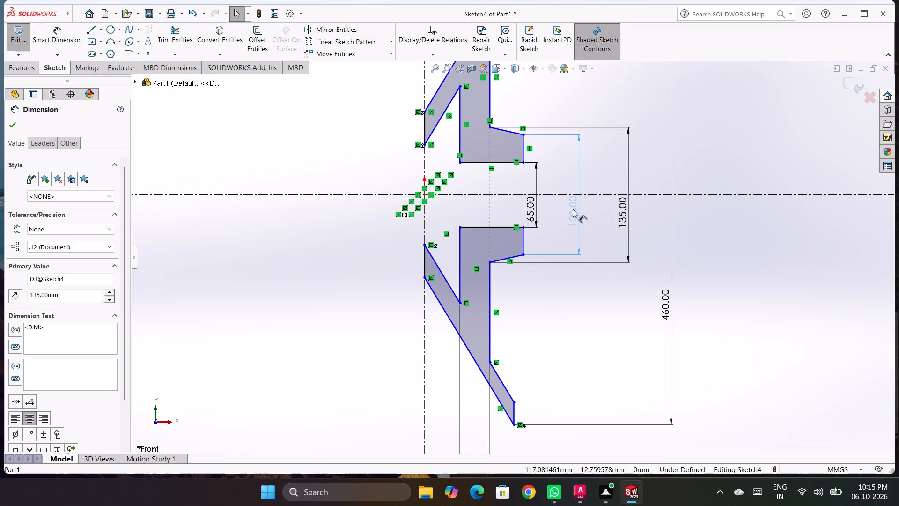
pyautogui.moveTo(573, 209); pyautogui.dragTo(572, 212)
pyautogui.click(599, 325)
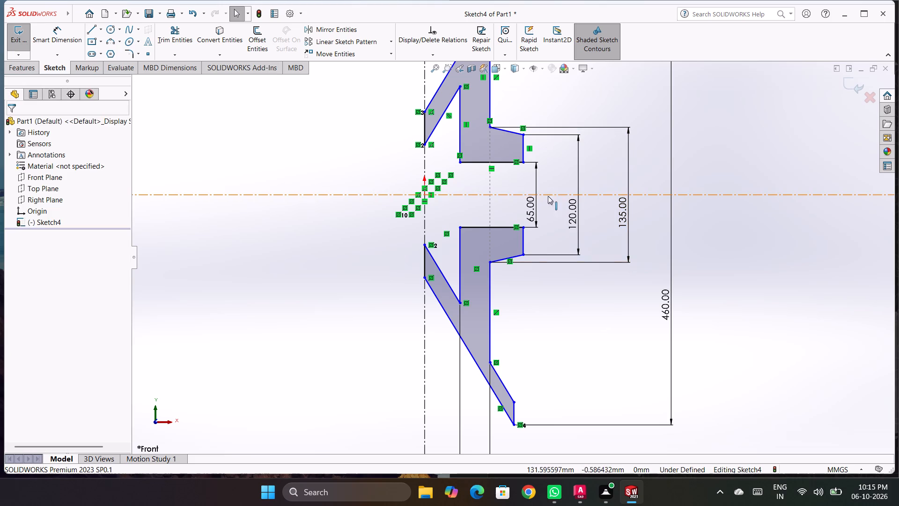
pyautogui.click(620, 440)
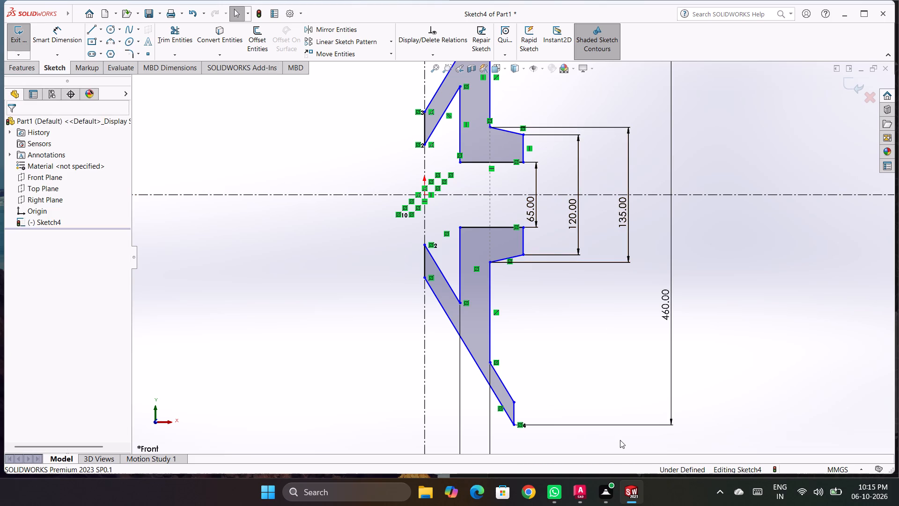
# Dimension the horizontal distance from the lower web's outer vertical line to the foot's end line as 75 mm, placed below the profile.
pyautogui.scroll(-2, 507, 225)
pyautogui.scroll(1, 444, 247)
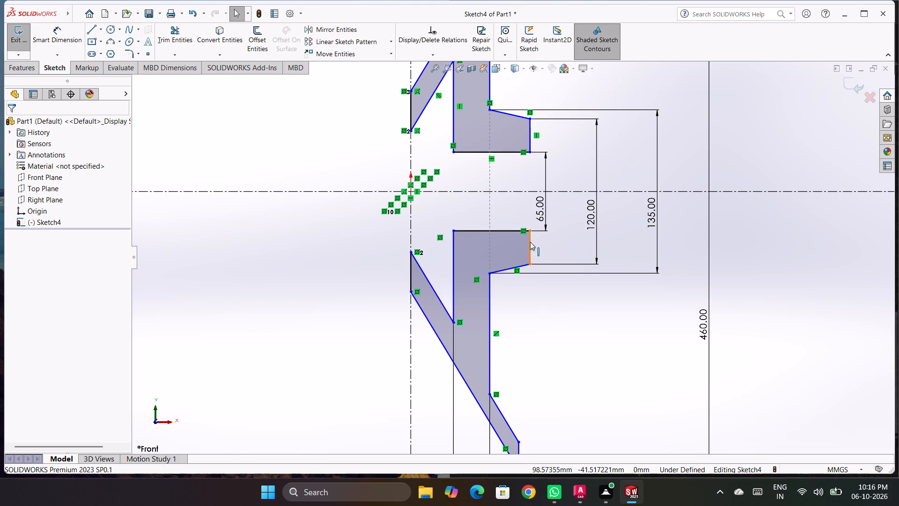
pyautogui.click(57, 34)
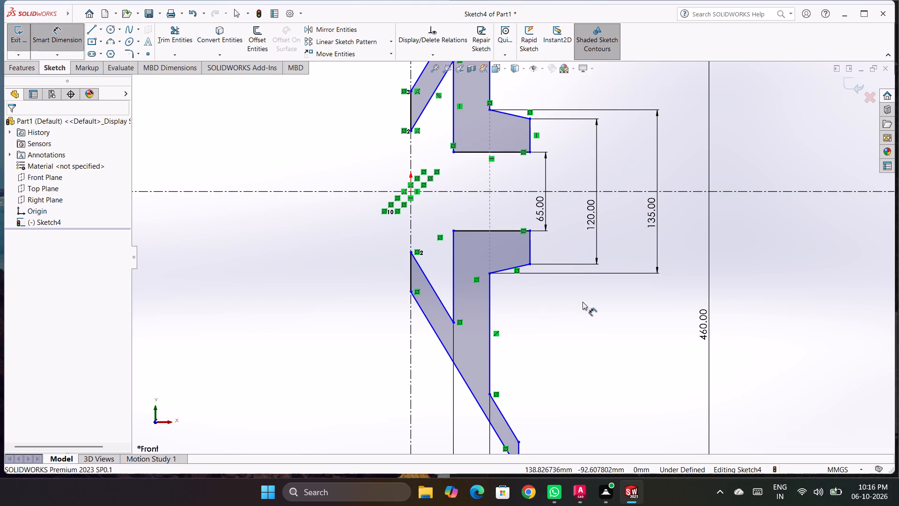
pyautogui.click(531, 246)
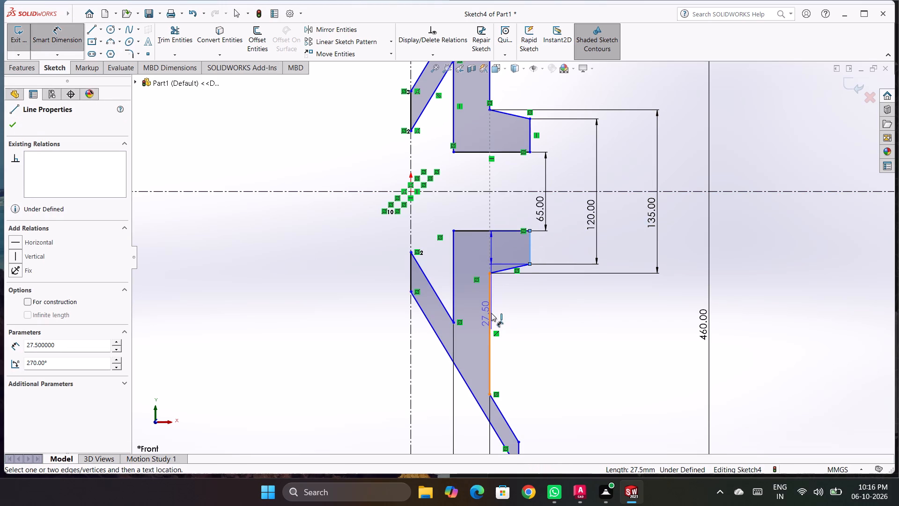
pyautogui.click(491, 313)
pyautogui.scroll(-3, 531, 395)
pyautogui.scroll(5, 524, 389)
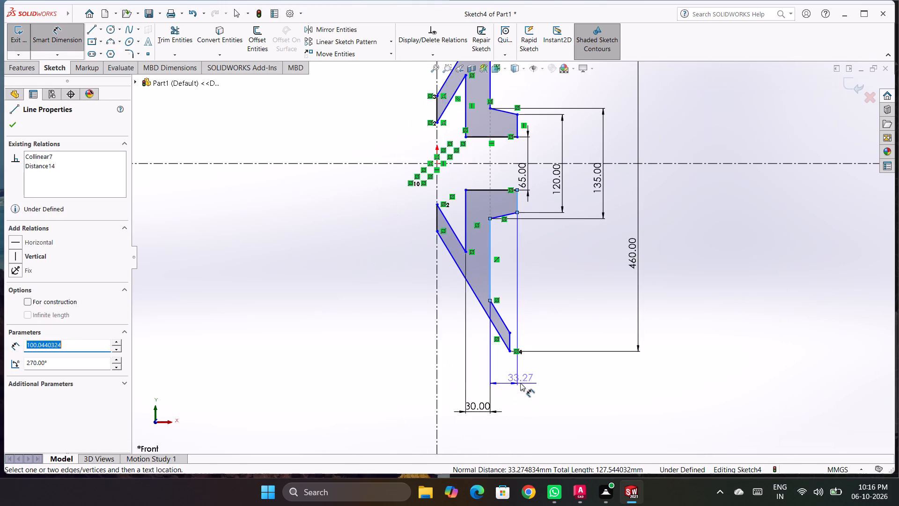
pyautogui.scroll(-2, 474, 380)
pyautogui.scroll(-1, 530, 378)
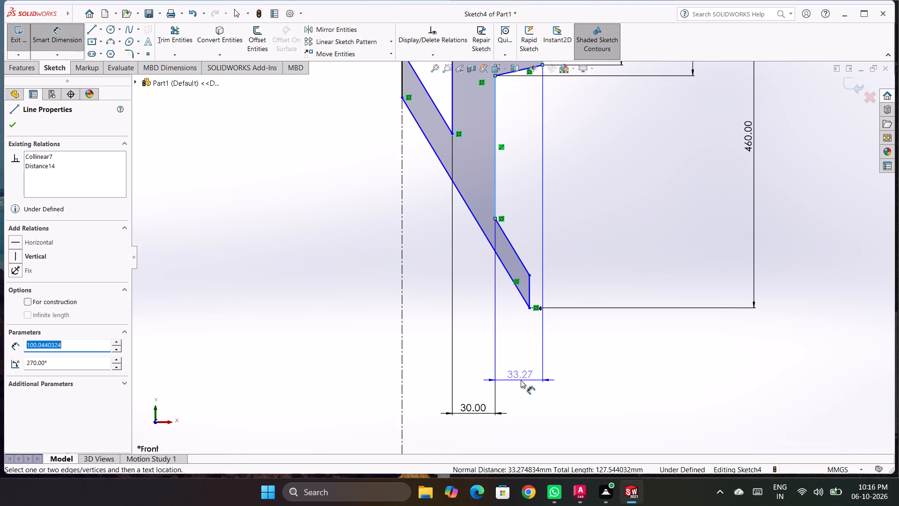
pyautogui.click(522, 380)
pyautogui.scroll(3, 652, 285)
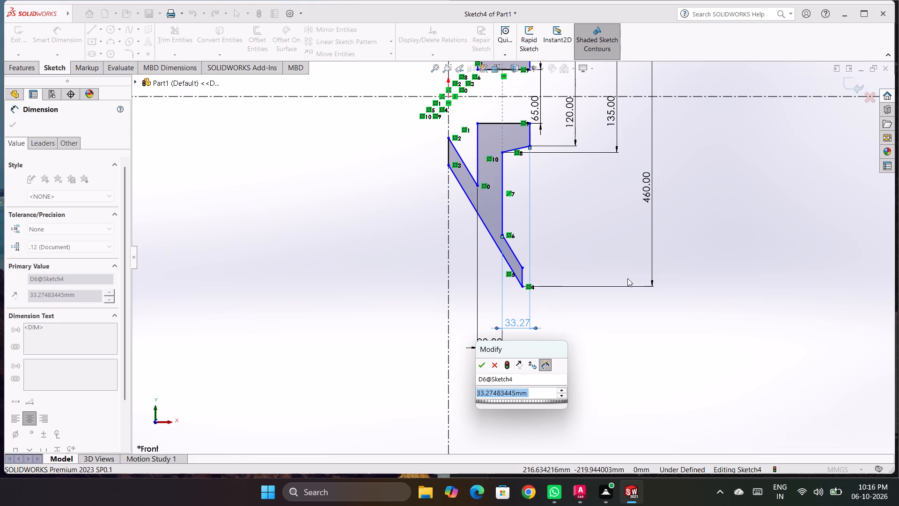
pyautogui.write('75')
pyautogui.press('Return')
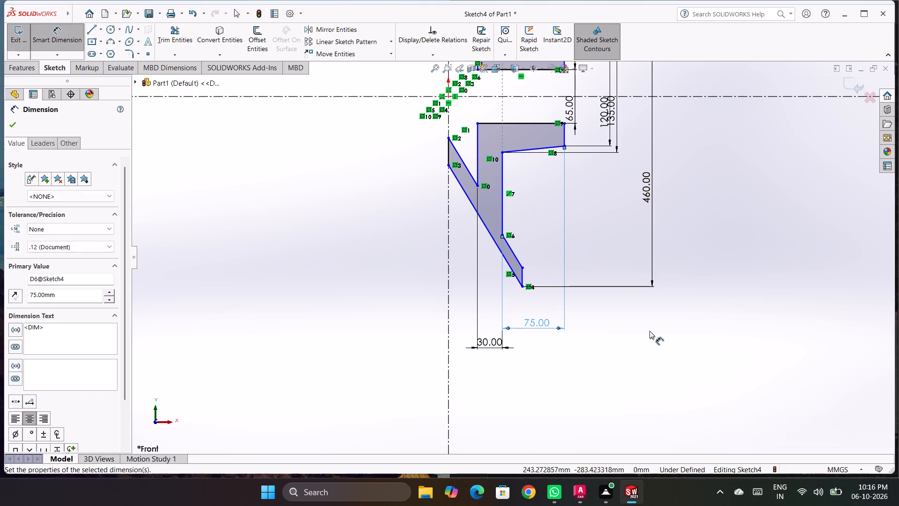
pyautogui.click(649, 331)
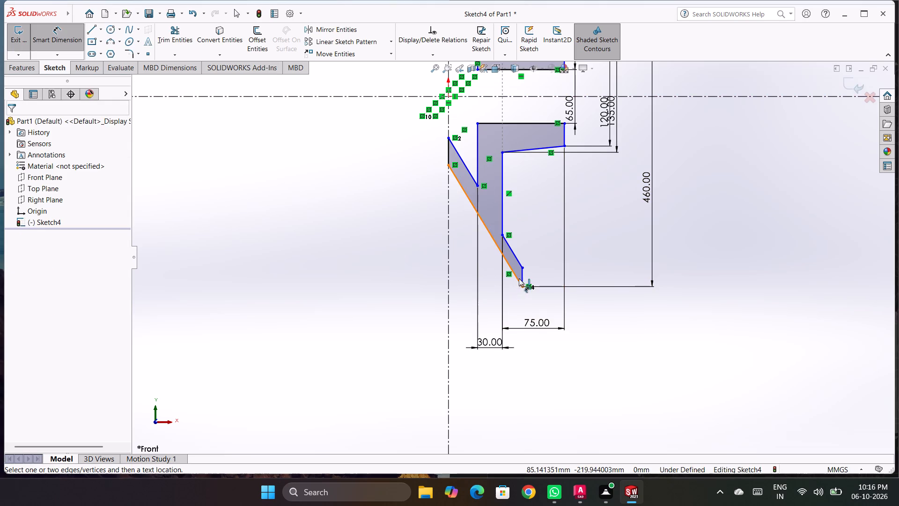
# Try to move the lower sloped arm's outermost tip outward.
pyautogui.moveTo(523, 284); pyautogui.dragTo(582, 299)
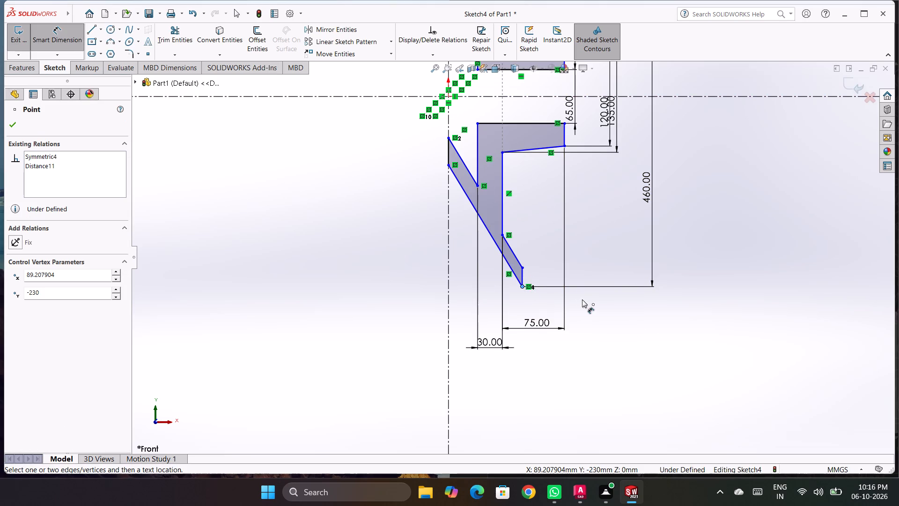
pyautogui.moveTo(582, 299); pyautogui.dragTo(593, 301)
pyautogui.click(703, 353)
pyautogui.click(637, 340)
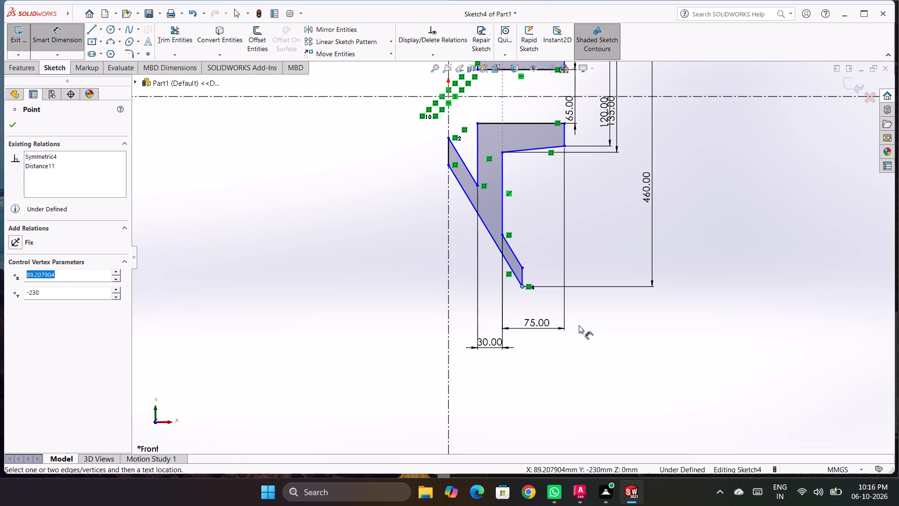
# Mirror all lines of the upper and lower profiles about the vertical centerline, keeping the originals.
pyautogui.scroll(4, 519, 94)
pyautogui.scroll(-1, 593, 70)
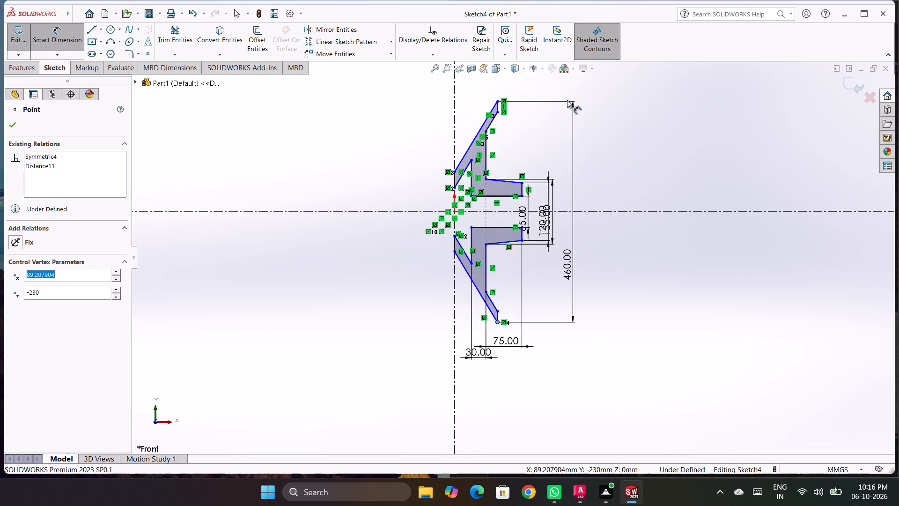
pyautogui.scroll(-1, 567, 100)
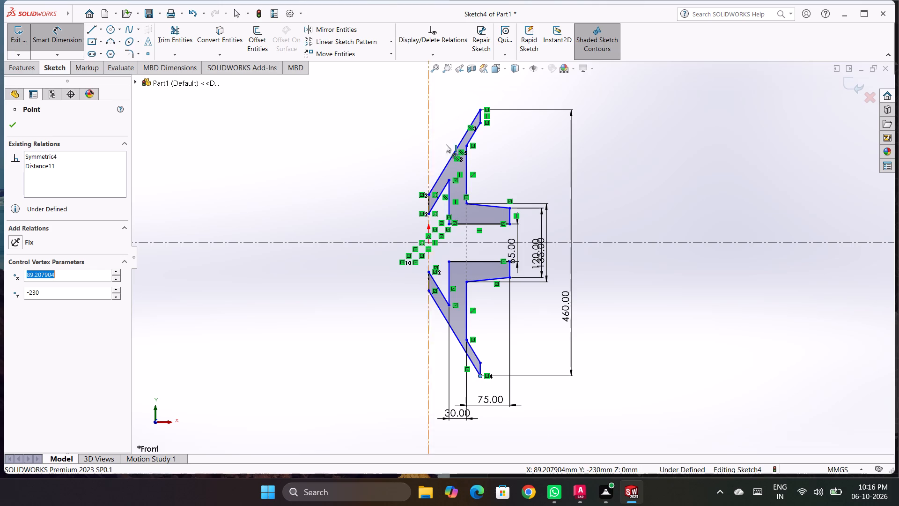
pyautogui.moveTo(377, 78); pyautogui.dragTo(399, 82)
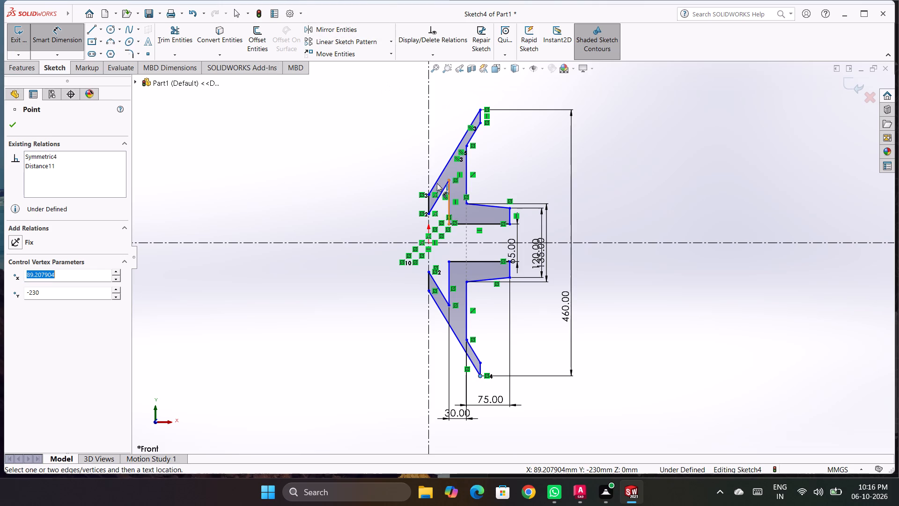
pyautogui.moveTo(410, 75); pyautogui.dragTo(710, 377)
pyautogui.moveTo(388, 78); pyautogui.dragTo(579, 214)
pyautogui.press('Escape')
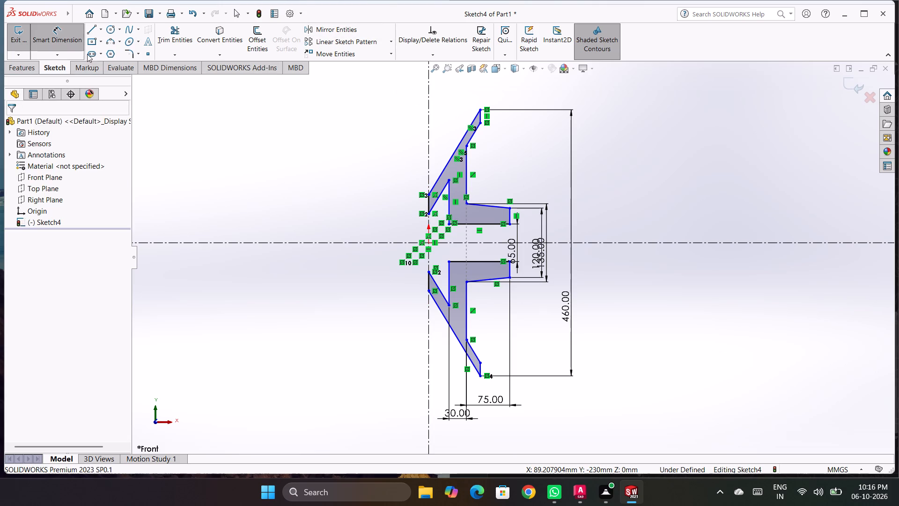
pyautogui.press('Escape')
pyautogui.moveTo(390, 72); pyautogui.dragTo(648, 197)
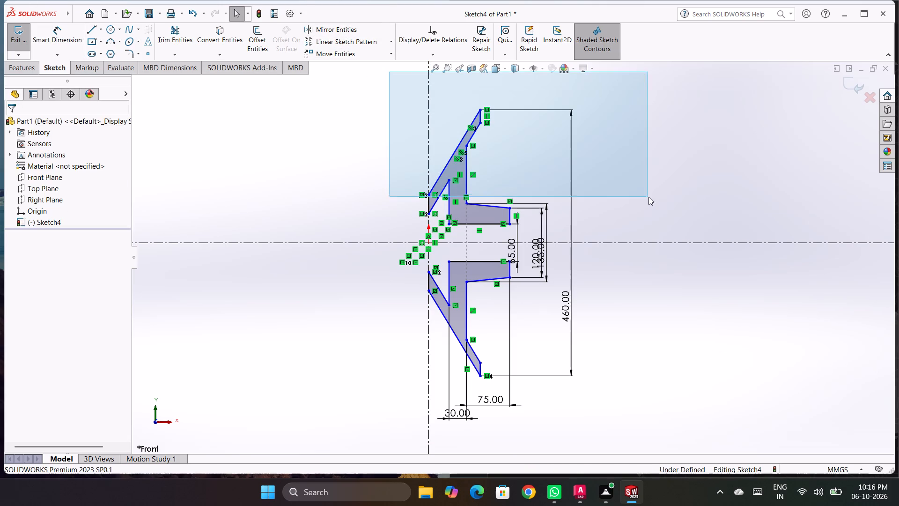
pyautogui.moveTo(648, 197); pyautogui.dragTo(589, 436)
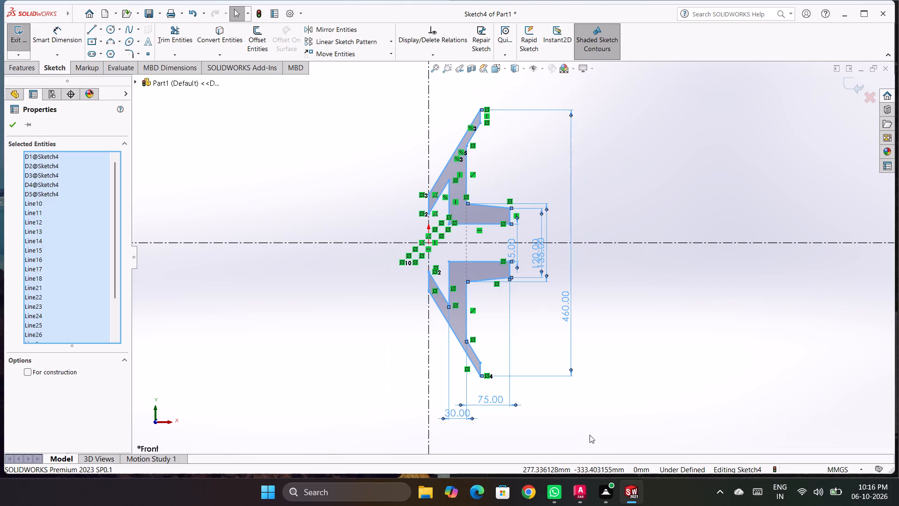
pyautogui.click(363, 29)
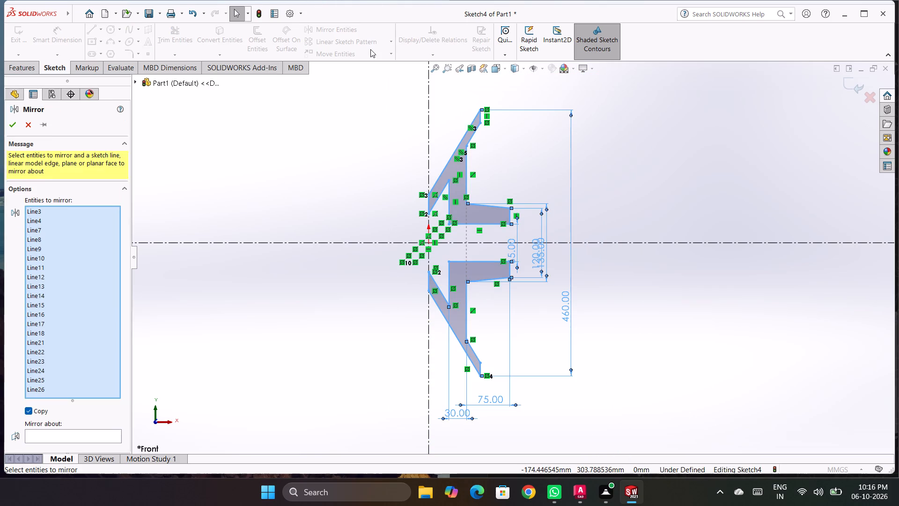
pyautogui.click(70, 430)
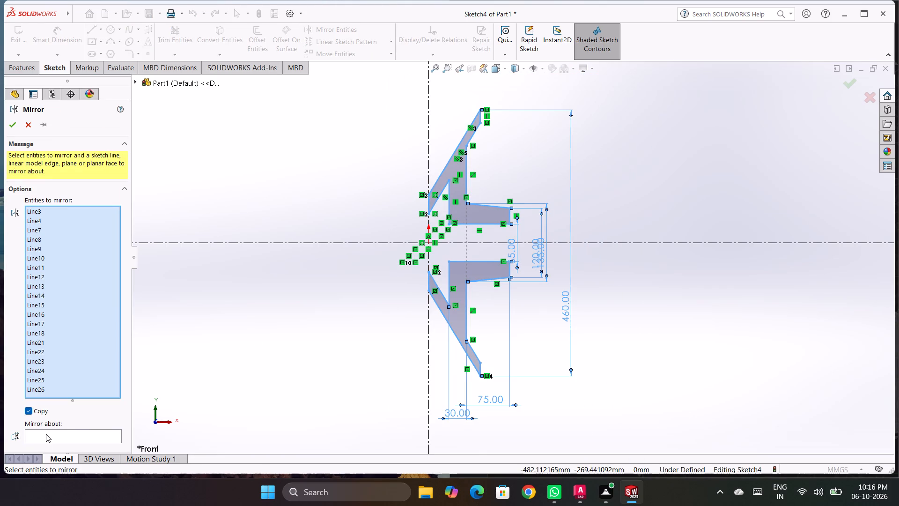
pyautogui.click(46, 434)
pyautogui.click(427, 103)
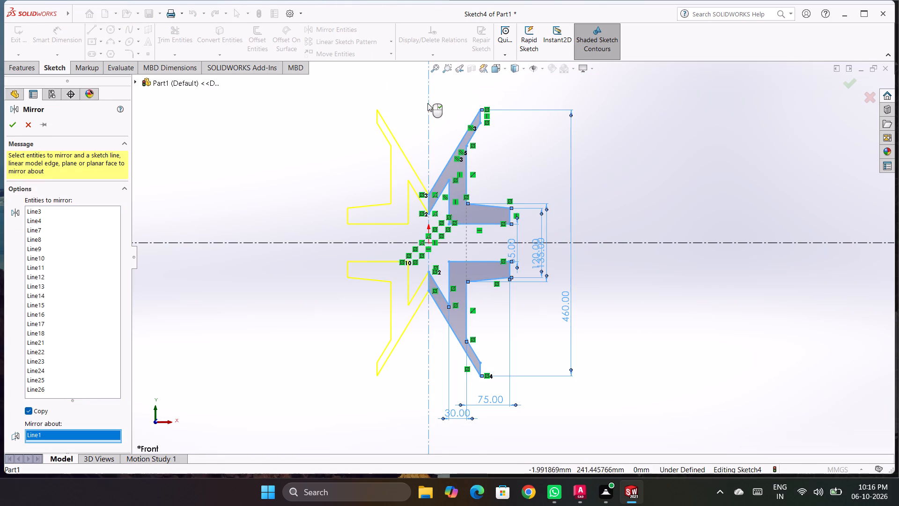
pyautogui.click(9, 128)
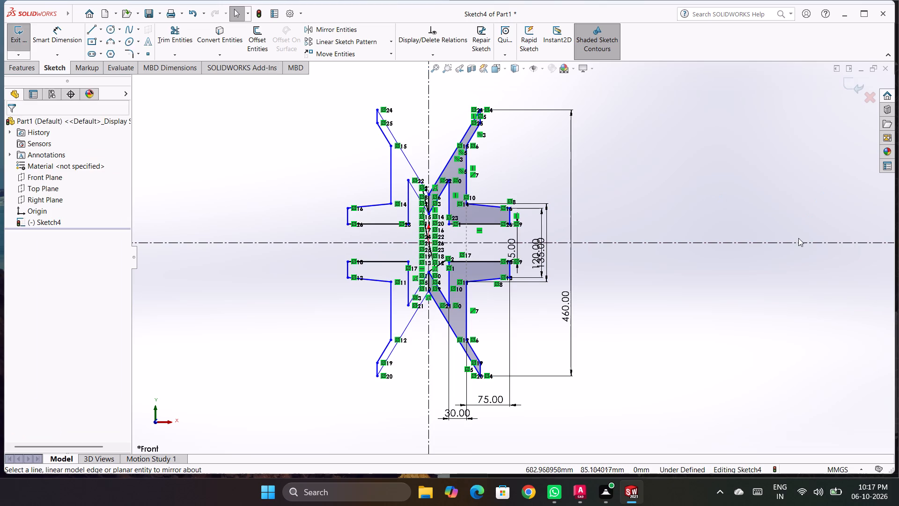
pyautogui.click(619, 147)
pyautogui.press('Escape')
# Dimension the horizontal distance between the inner vertical lines of the two lower webs as 260 mm, placed below them.
pyautogui.scroll(-2, 404, 276)
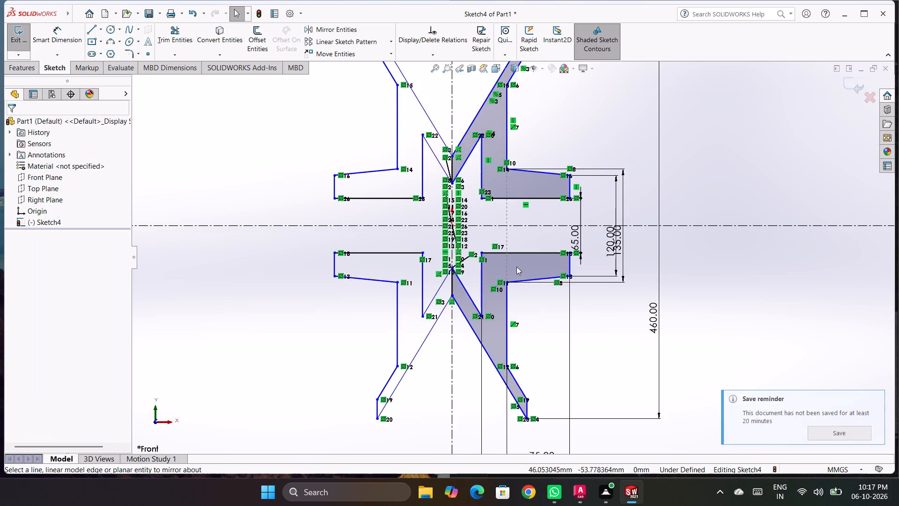
pyautogui.scroll(-2, 559, 255)
pyautogui.scroll(3, 429, 352)
pyautogui.scroll(2, 485, 467)
pyautogui.scroll(-2, 562, 403)
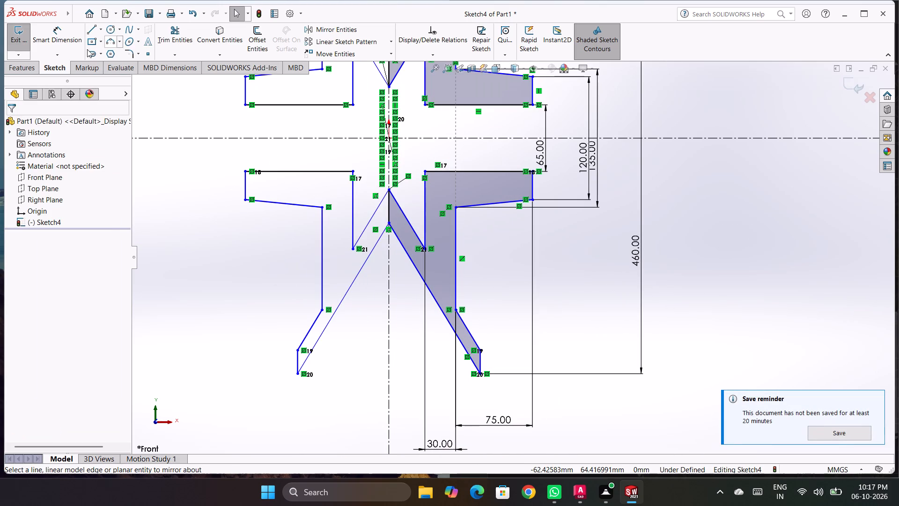
pyautogui.click(42, 39)
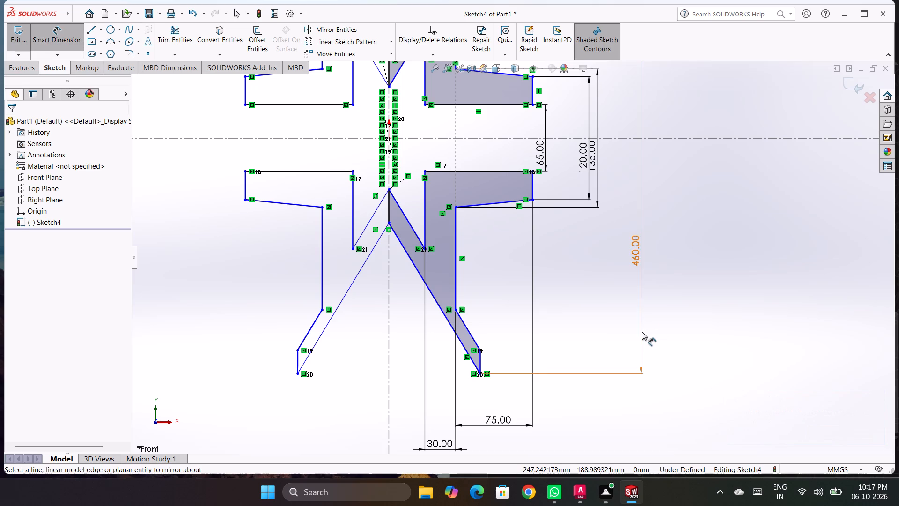
pyautogui.click(423, 207)
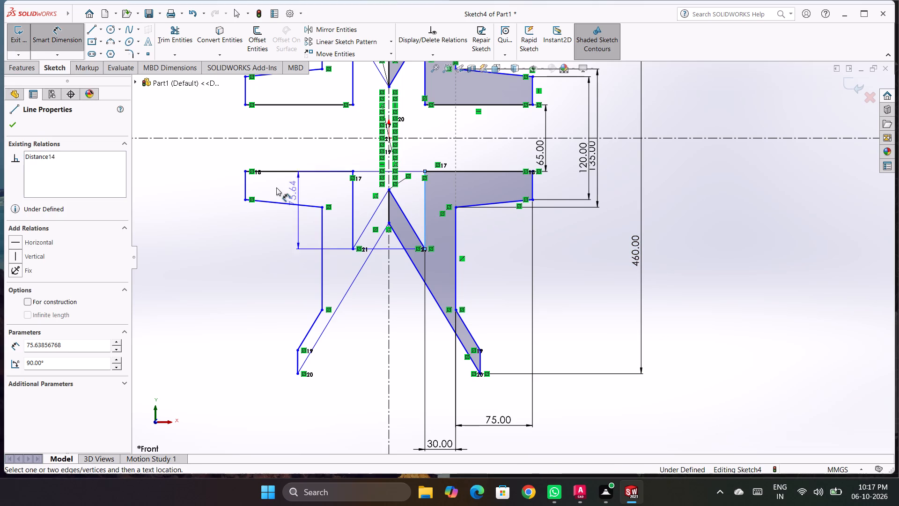
pyautogui.click(351, 199)
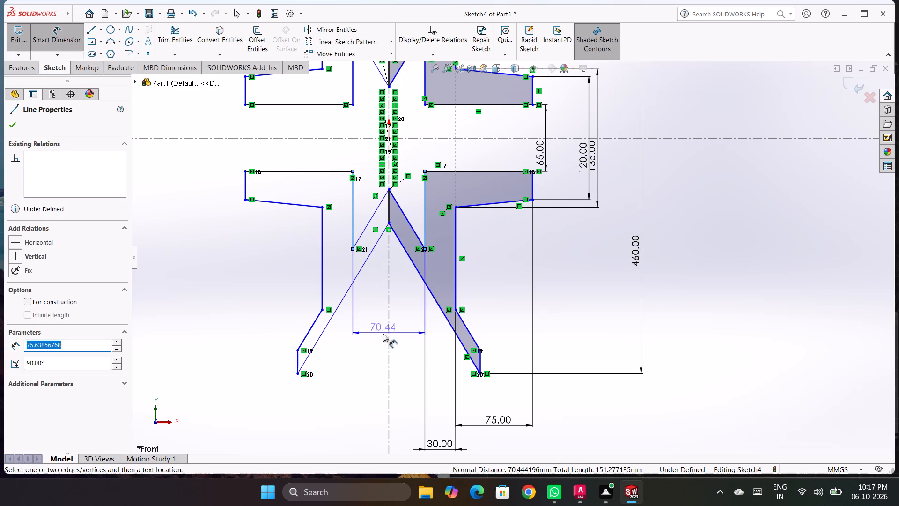
pyautogui.click(375, 339)
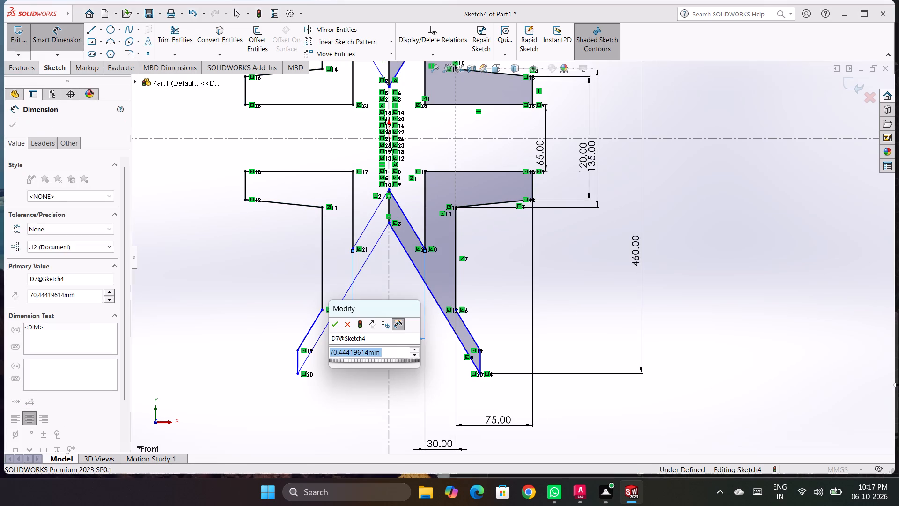
pyautogui.write('260')
pyautogui.press('Return')
pyautogui.click(811, 290)
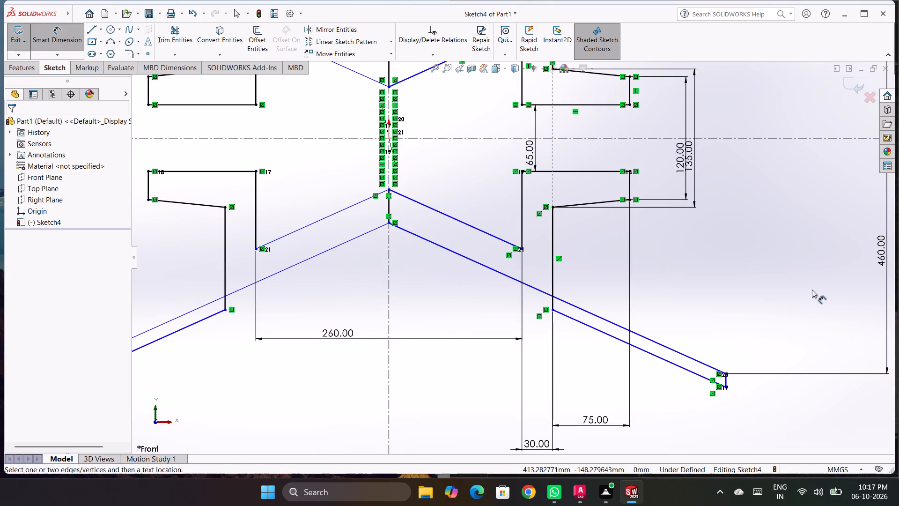
pyautogui.scroll(4, 664, 304)
pyautogui.scroll(1, 547, 321)
pyautogui.scroll(-1, 646, 263)
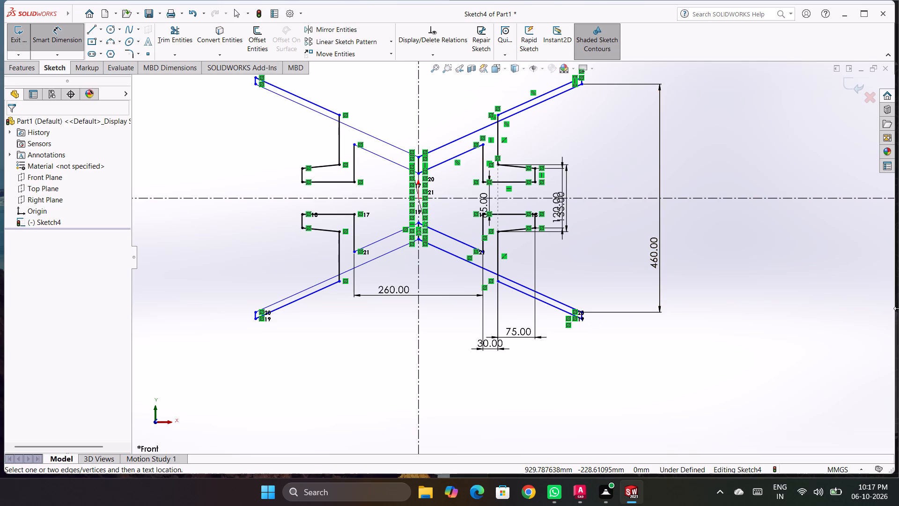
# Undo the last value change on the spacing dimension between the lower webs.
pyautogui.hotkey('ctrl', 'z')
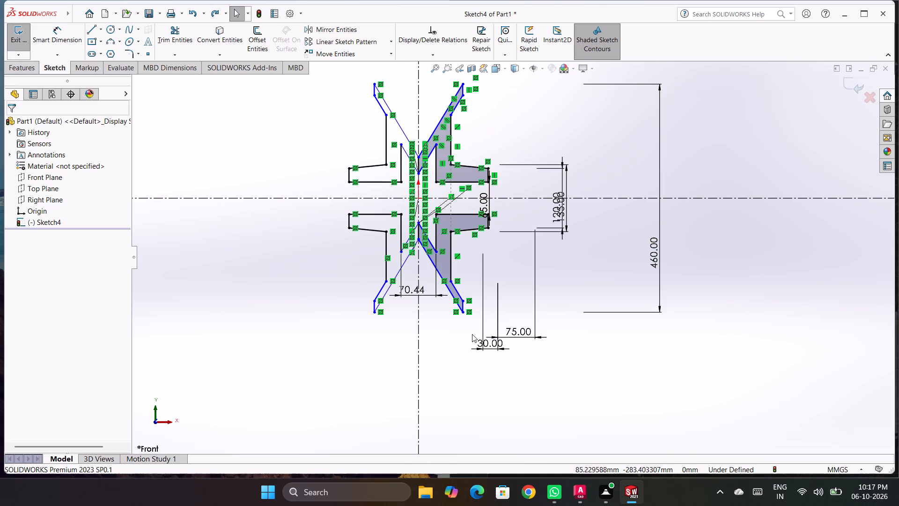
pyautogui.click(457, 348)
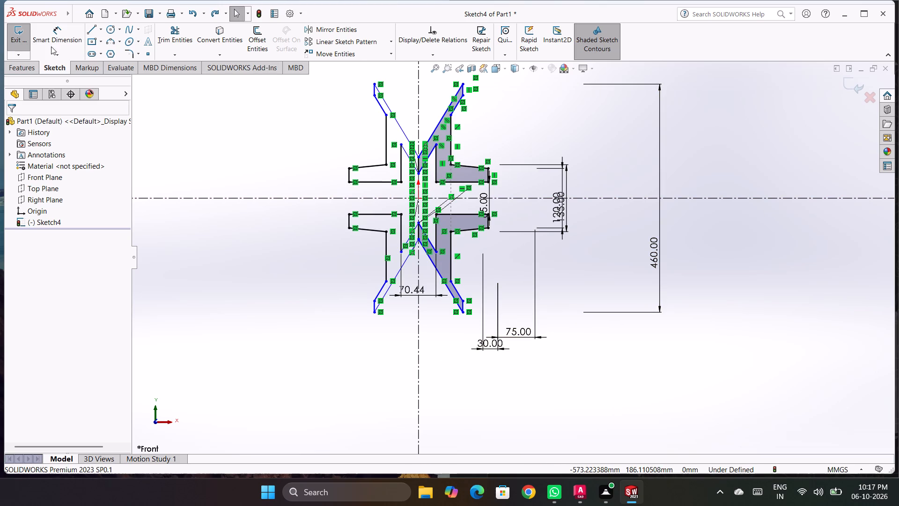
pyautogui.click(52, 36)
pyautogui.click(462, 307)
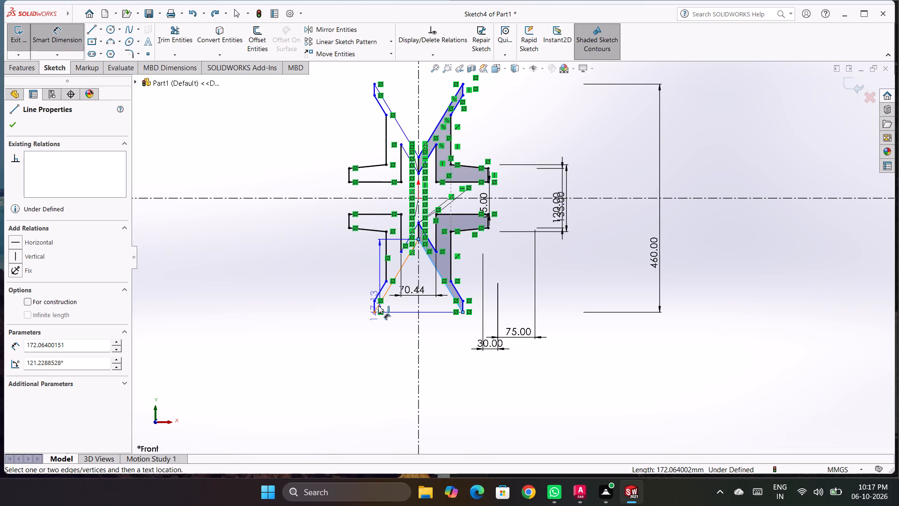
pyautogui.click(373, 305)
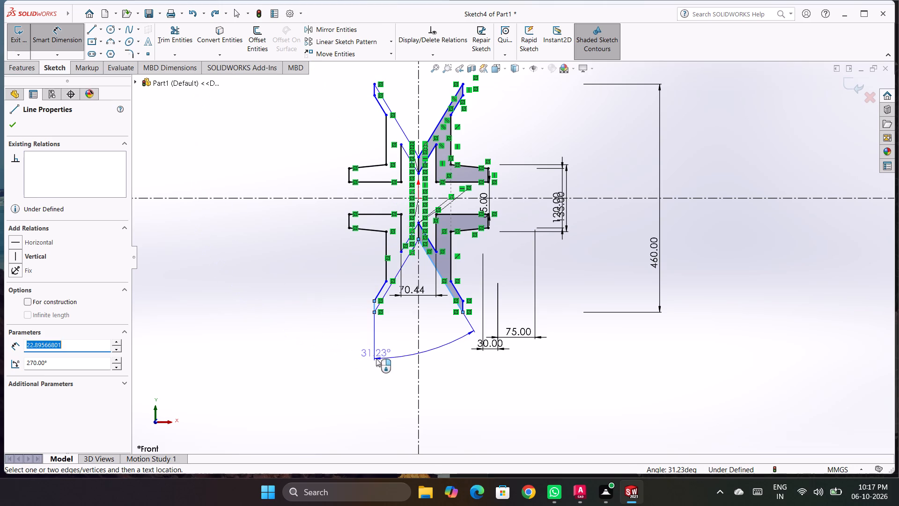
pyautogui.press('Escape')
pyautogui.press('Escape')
# Dimension the horizontal distance between the vertical end lines of the two lower sloped arms as 510 mm, placed below the profile.
pyautogui.scroll(-3, 452, 286)
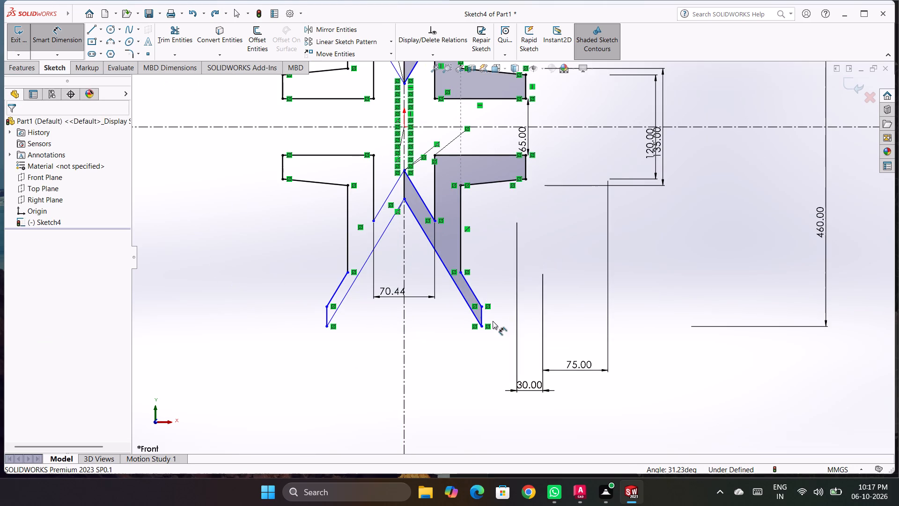
pyautogui.click(481, 316)
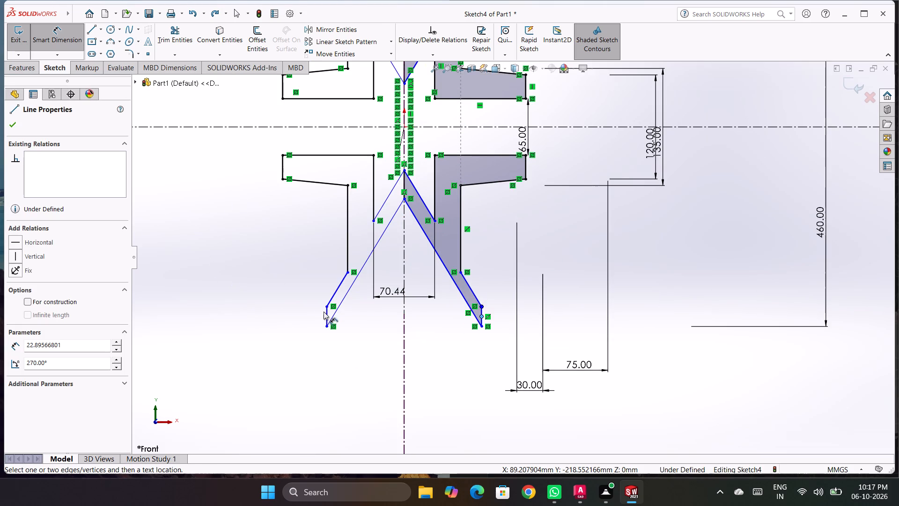
pyautogui.click(324, 311)
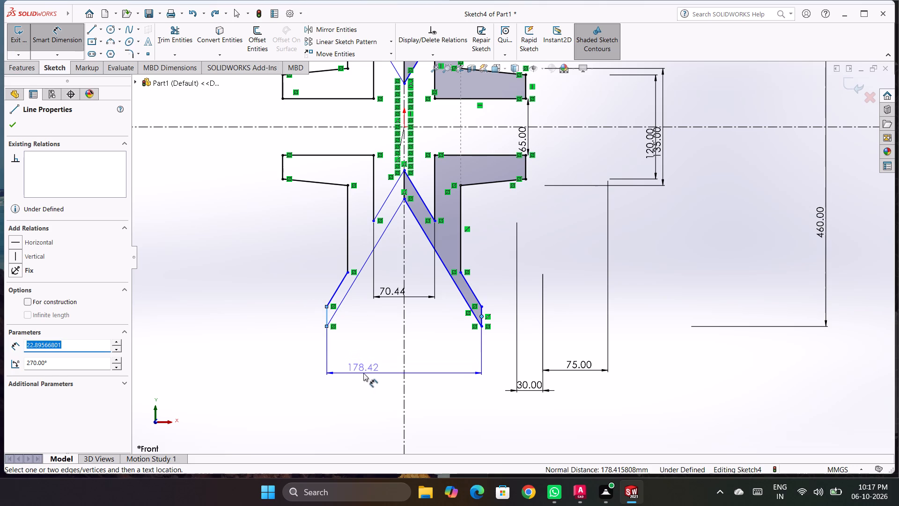
pyautogui.click(368, 367)
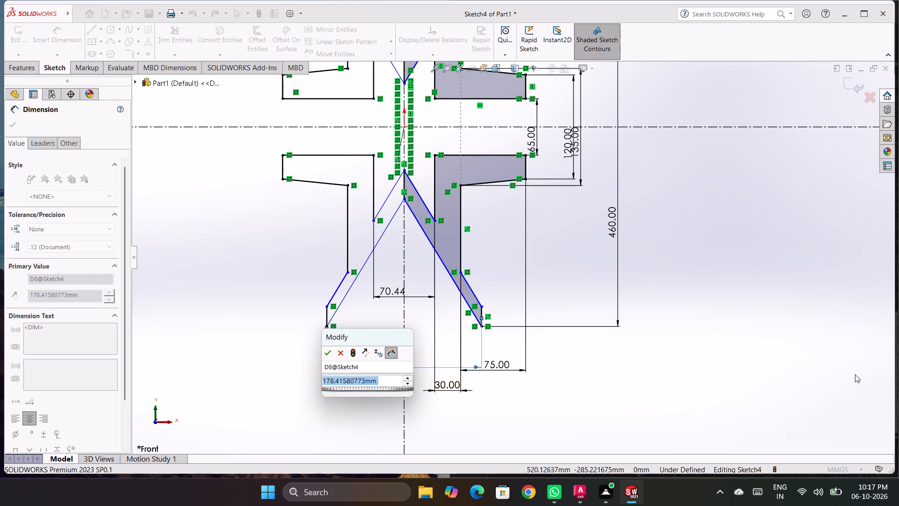
pyautogui.write('510')
pyautogui.press('Return')
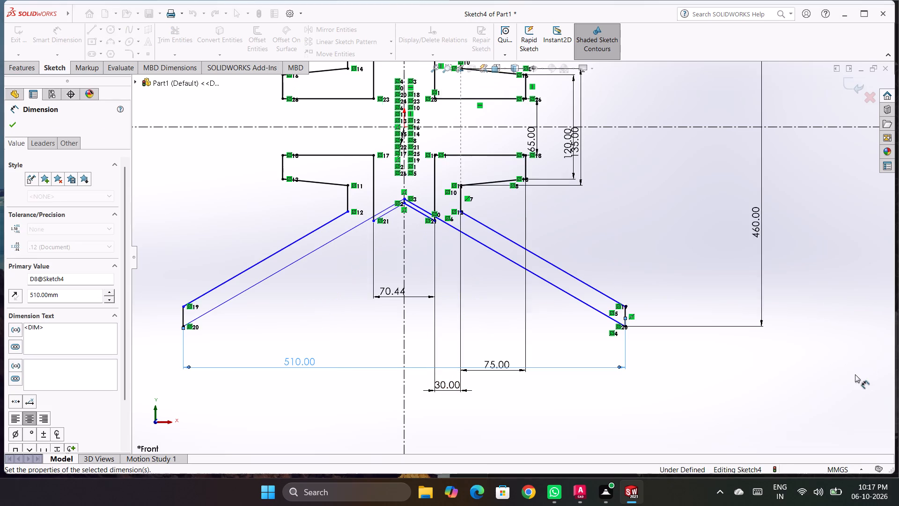
pyautogui.click(712, 379)
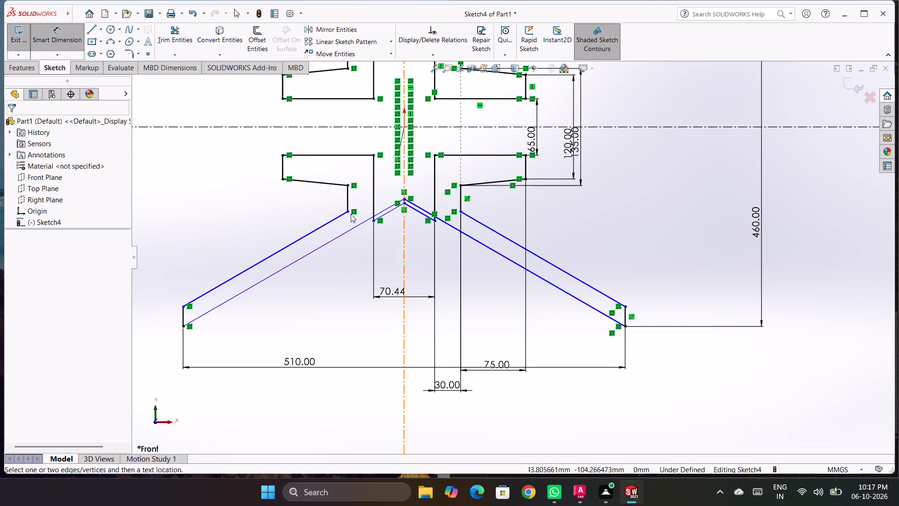
# Set the distance between the inner vertical lines of the two lower webs to 260 mm.
pyautogui.scroll(-2, 349, 213)
pyautogui.doubleClick(429, 333)
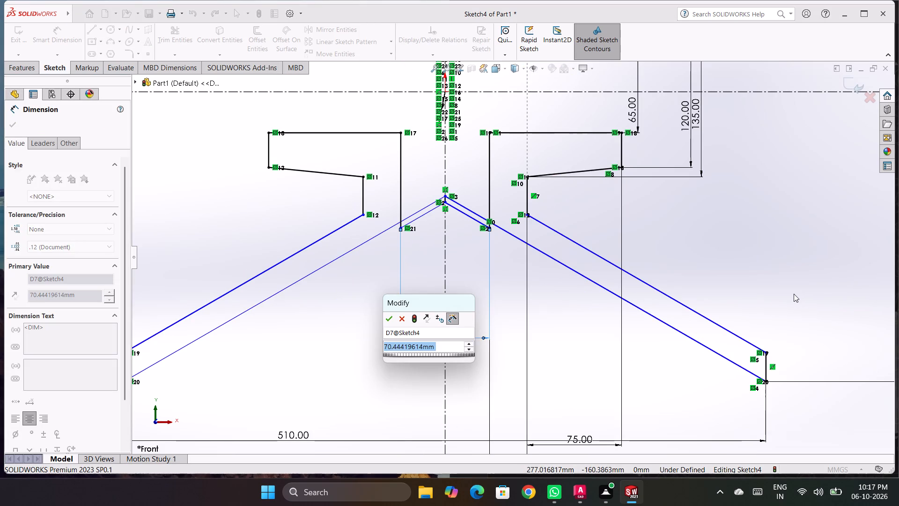
pyautogui.write('260')
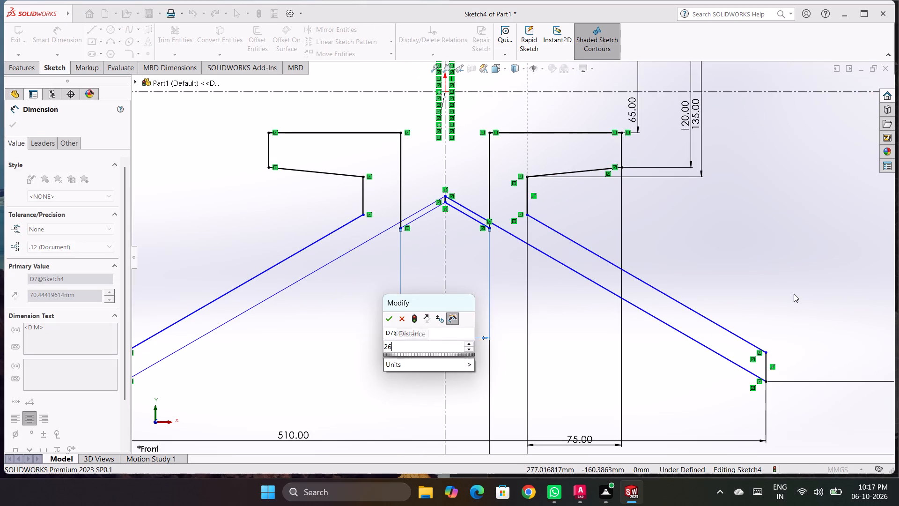
pyautogui.press('Return')
pyautogui.click(799, 262)
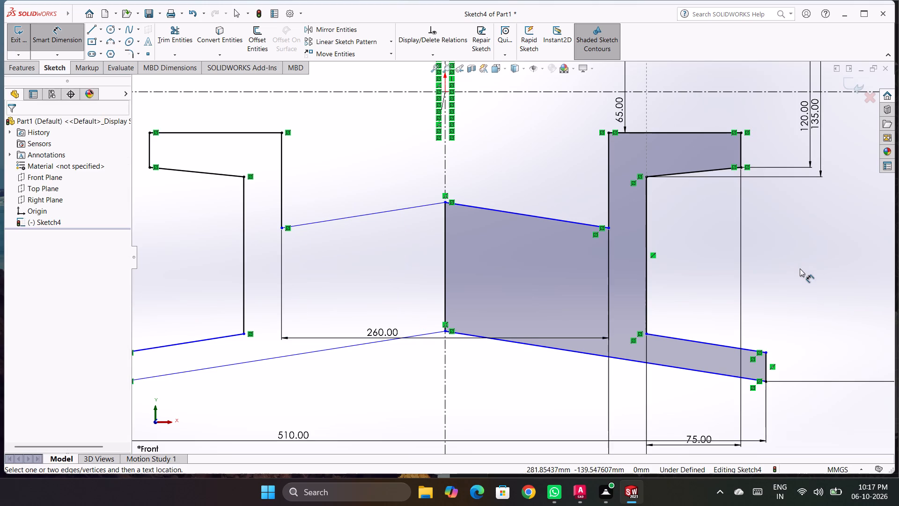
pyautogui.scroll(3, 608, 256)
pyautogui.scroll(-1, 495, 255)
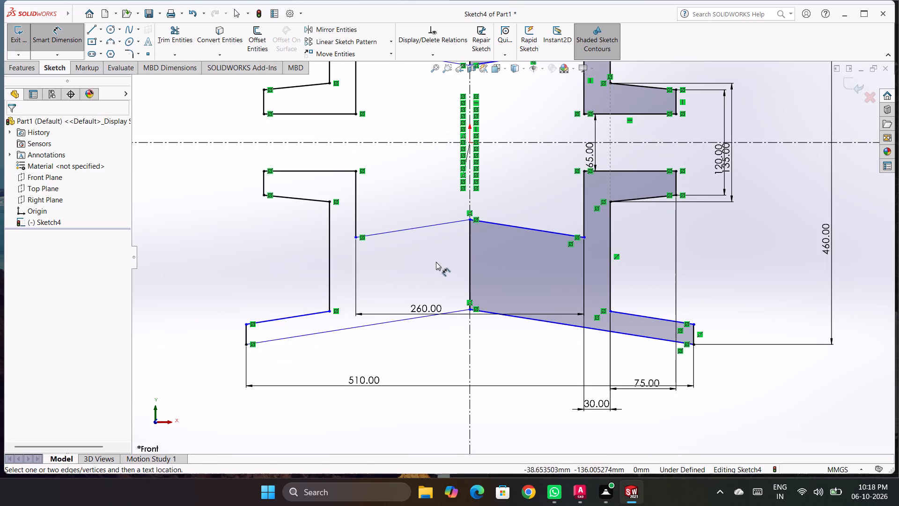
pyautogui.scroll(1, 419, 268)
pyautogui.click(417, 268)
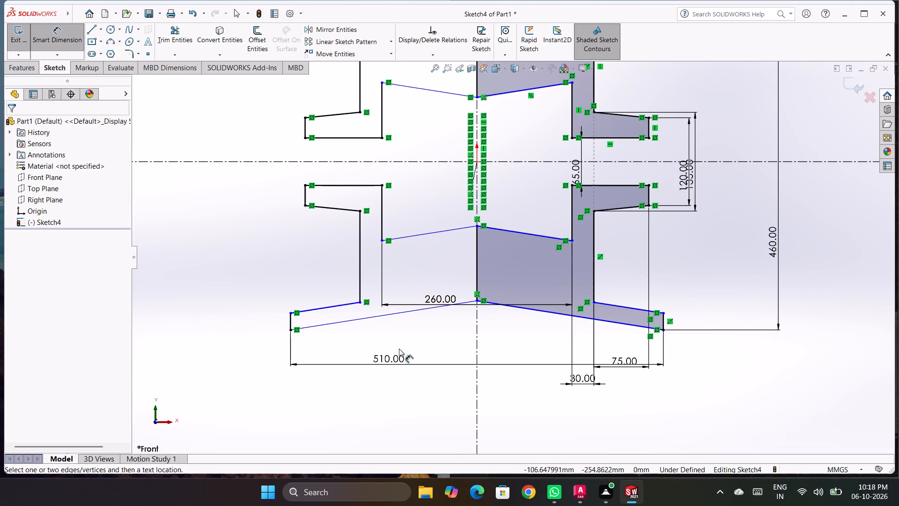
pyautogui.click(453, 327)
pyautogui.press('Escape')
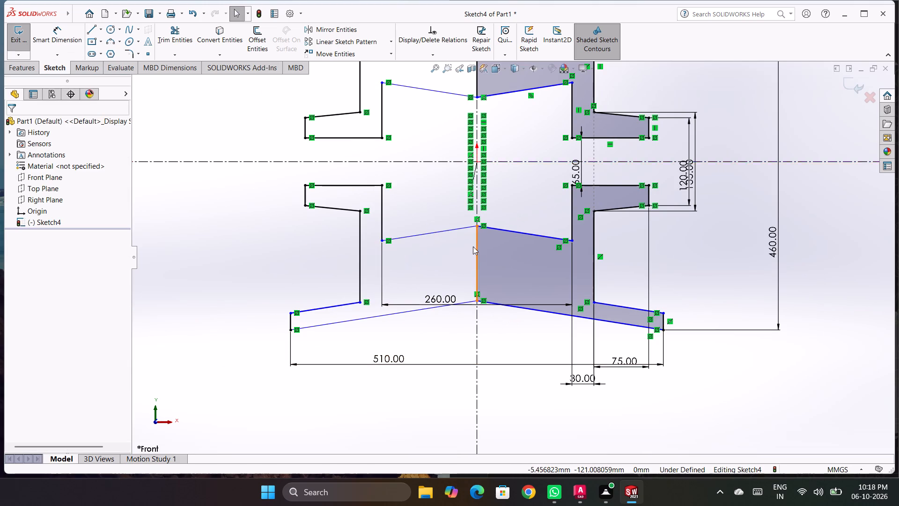
# Dimension the angle between the two lower outer sloped lines that meet at the vertical centerline as 130°, placed beneath their apex.
pyautogui.scroll(3, 473, 246)
pyautogui.scroll(-1, 371, 305)
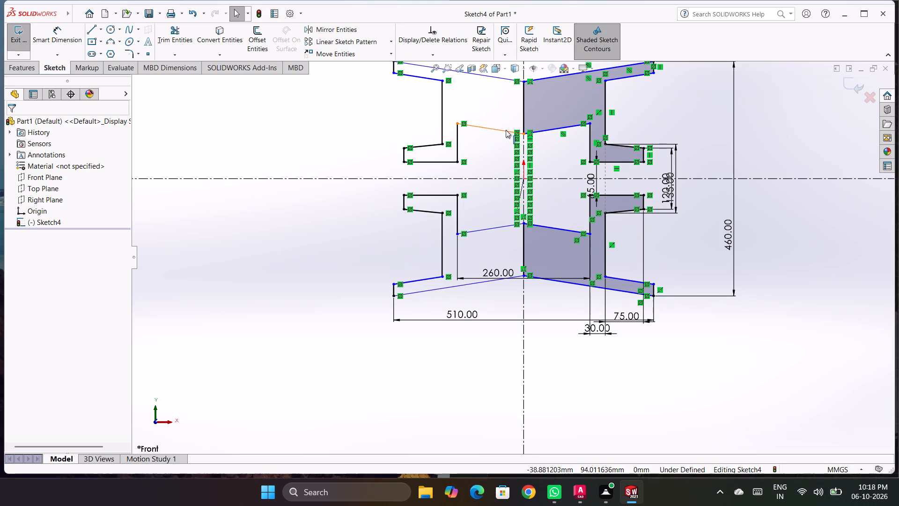
pyautogui.scroll(-2, 485, 168)
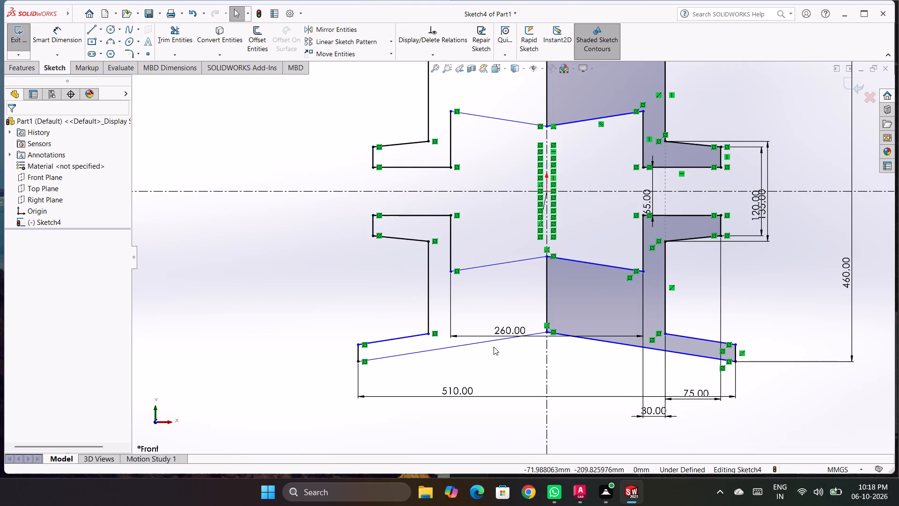
pyautogui.scroll(1, 660, 342)
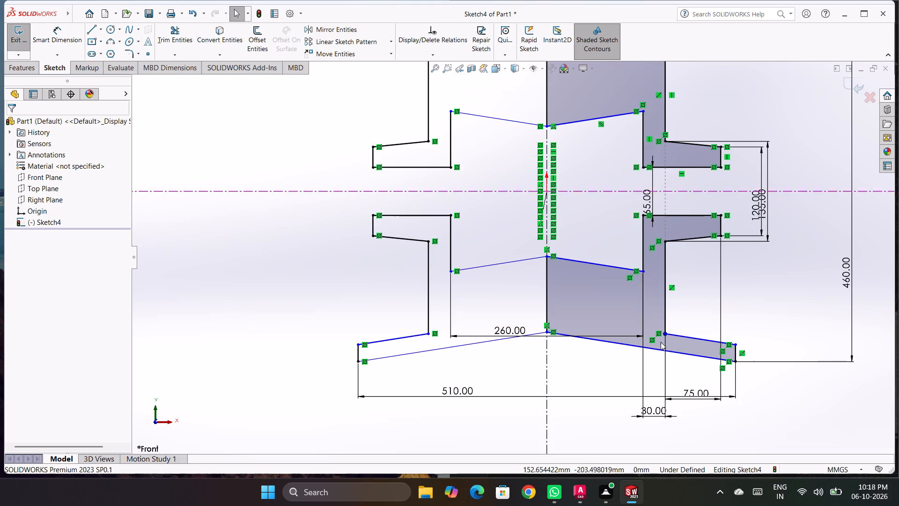
pyautogui.scroll(2, 661, 342)
pyautogui.scroll(-2, 765, 265)
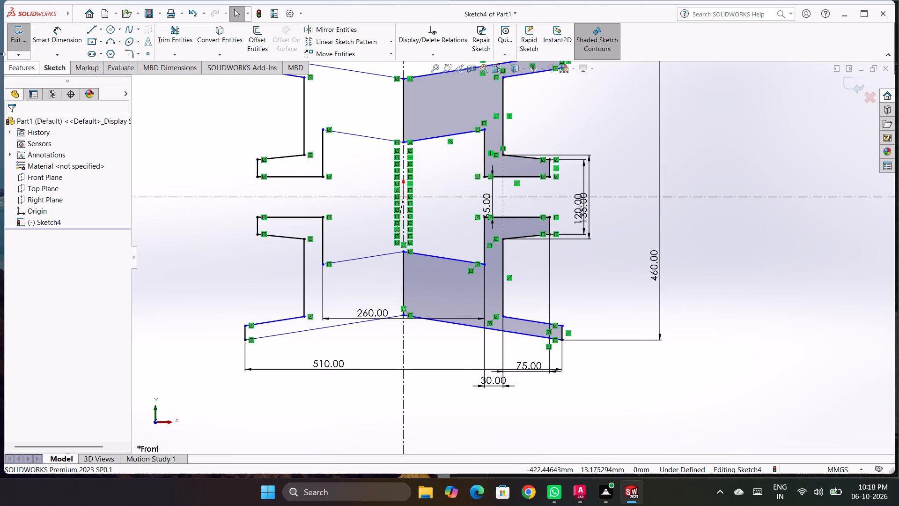
pyautogui.click(61, 35)
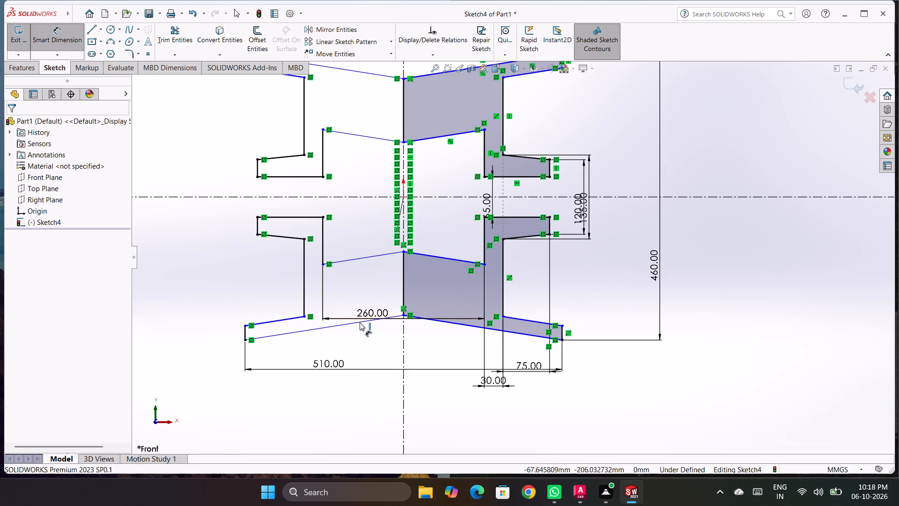
pyautogui.click(359, 321)
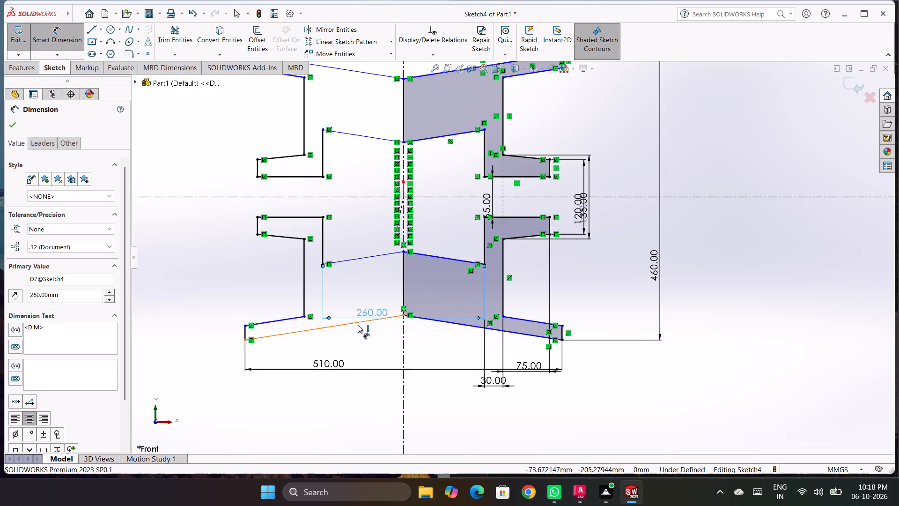
pyautogui.press('Escape')
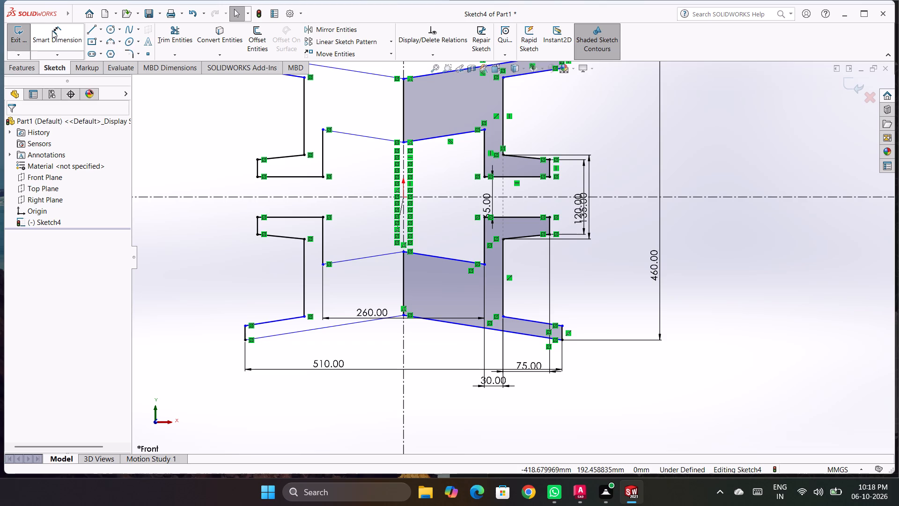
pyautogui.click(52, 31)
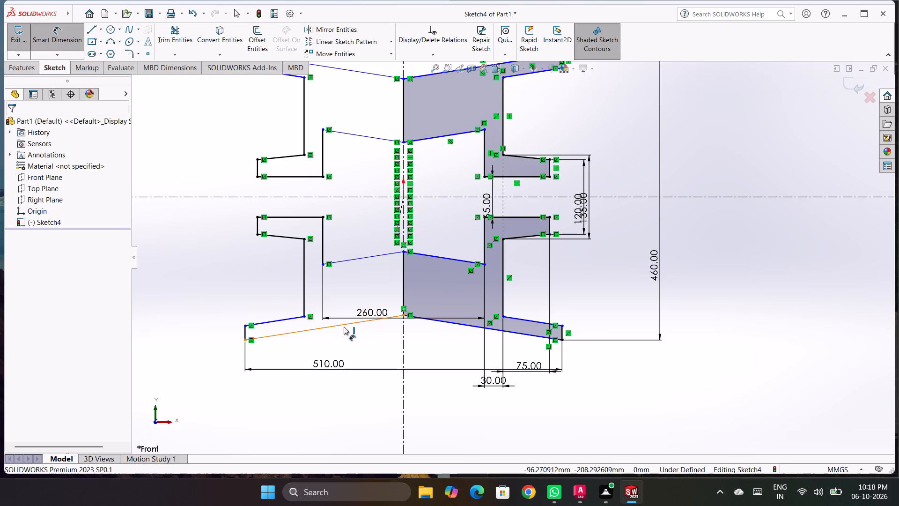
pyautogui.click(344, 327)
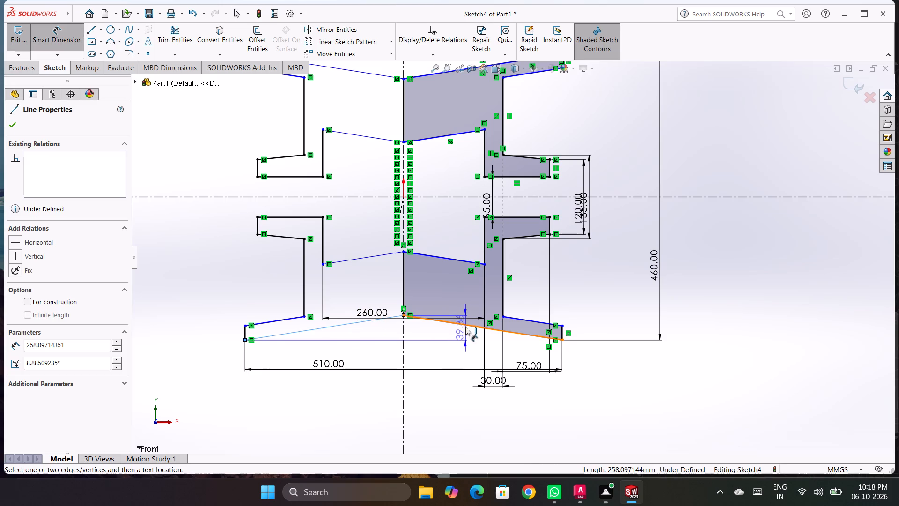
pyautogui.click(466, 325)
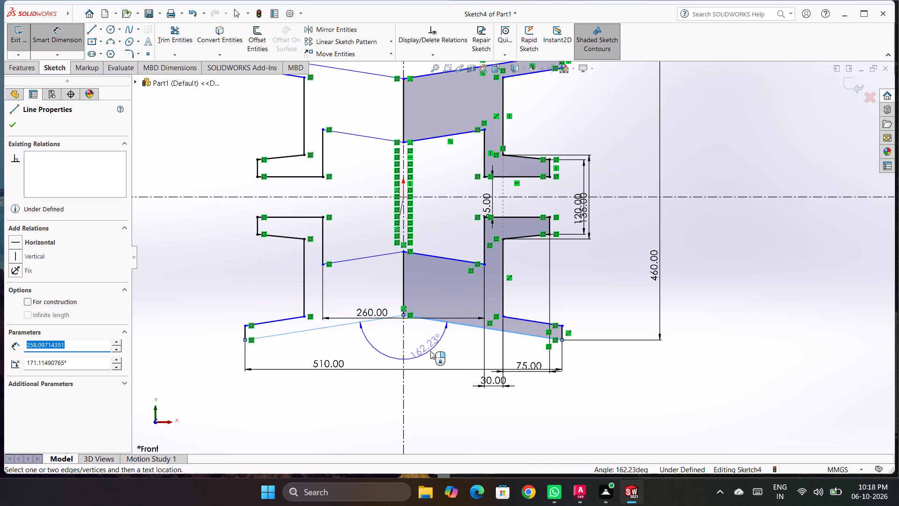
pyautogui.click(430, 351)
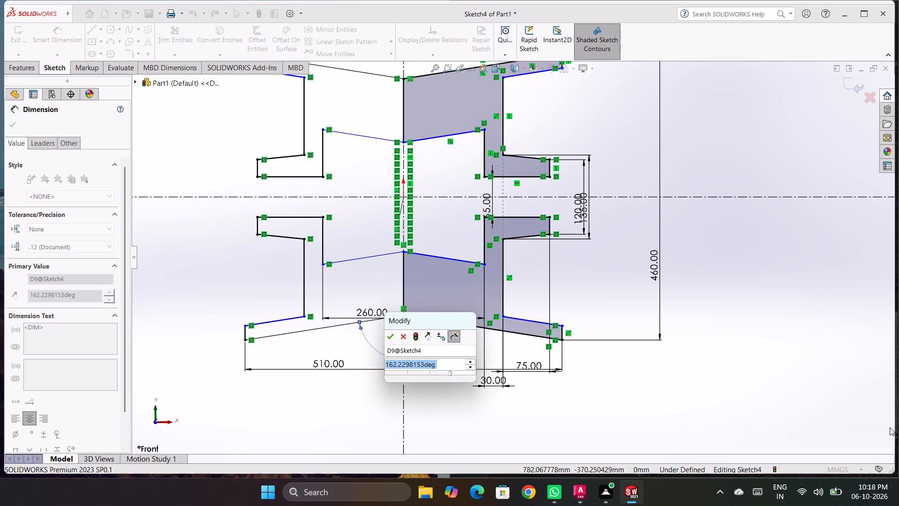
pyautogui.write('130')
pyautogui.press('Return')
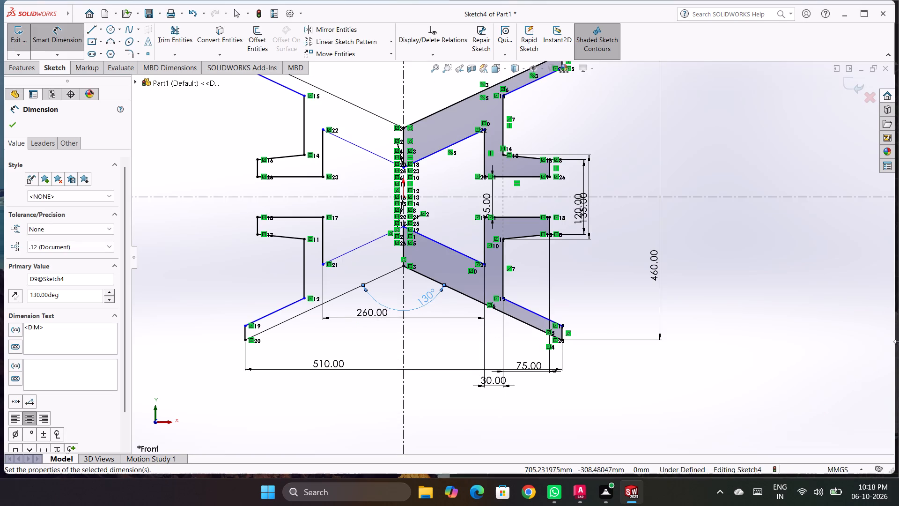
pyautogui.click(889, 343)
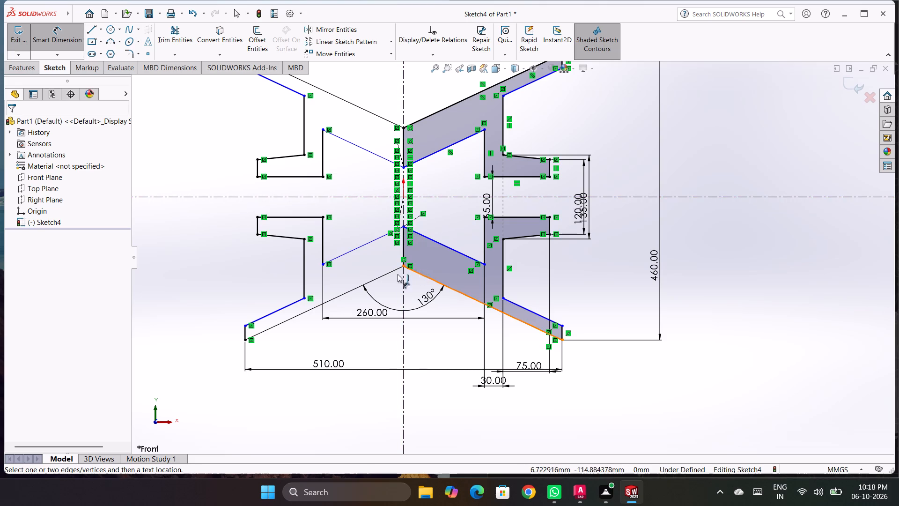
# Move the 260 mm dimension down, clear of the 130° angle and just above the 510 mm dimension.
pyautogui.click(279, 323)
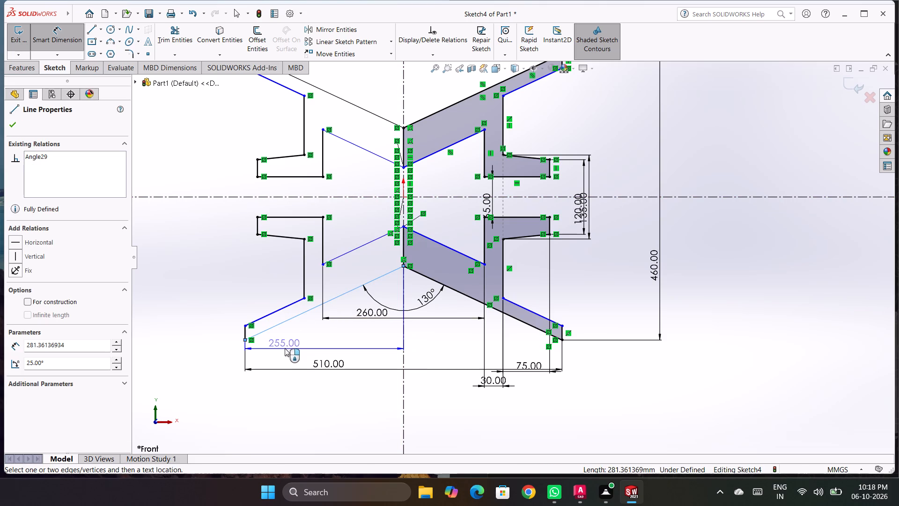
pyautogui.press('Escape')
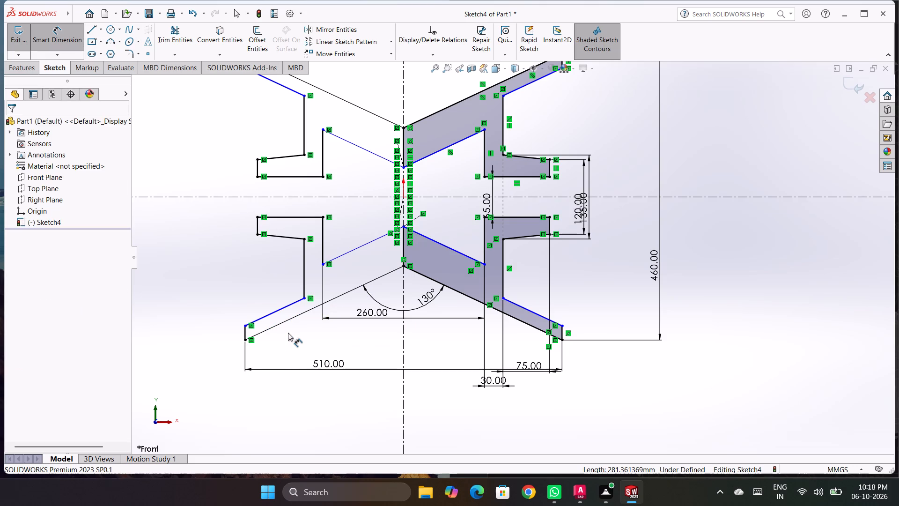
pyautogui.moveTo(361, 311); pyautogui.dragTo(360, 313)
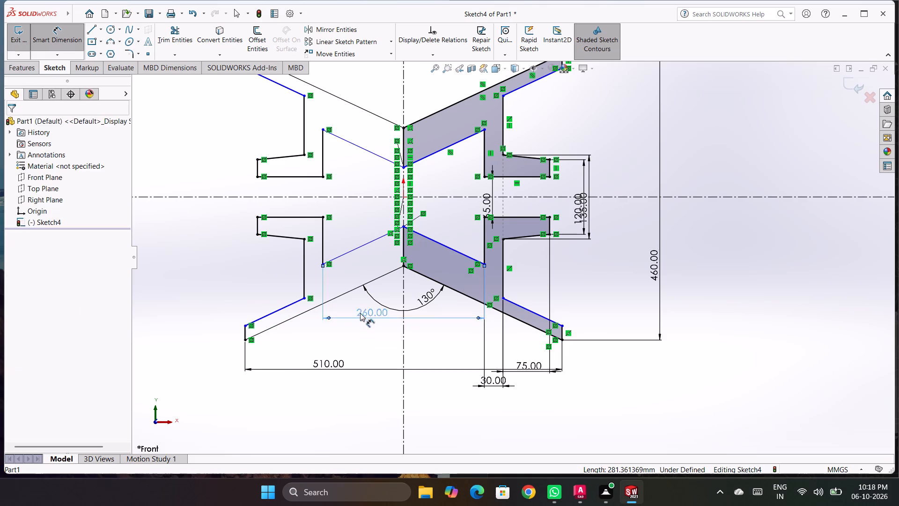
pyautogui.moveTo(360, 313); pyautogui.dragTo(364, 344)
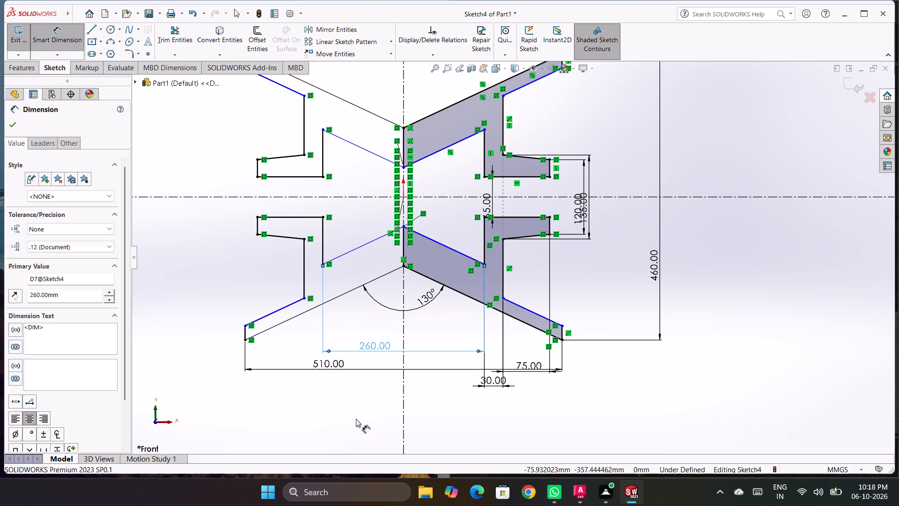
pyautogui.click(356, 419)
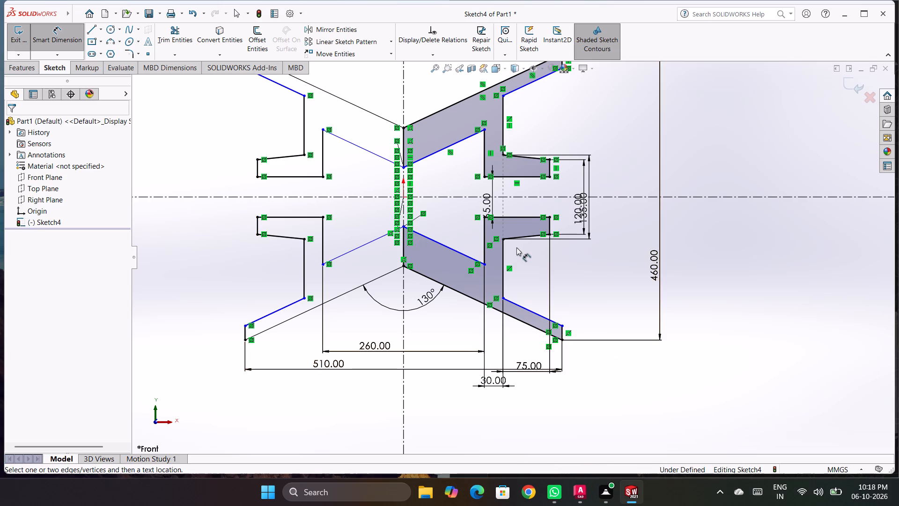
# Trim away the vertical line segments lying on the centerline inside the upper and lower V-shaped bands.
pyautogui.scroll(-1, 491, 297)
pyautogui.scroll(3, 420, 35)
pyautogui.scroll(-3, 410, 150)
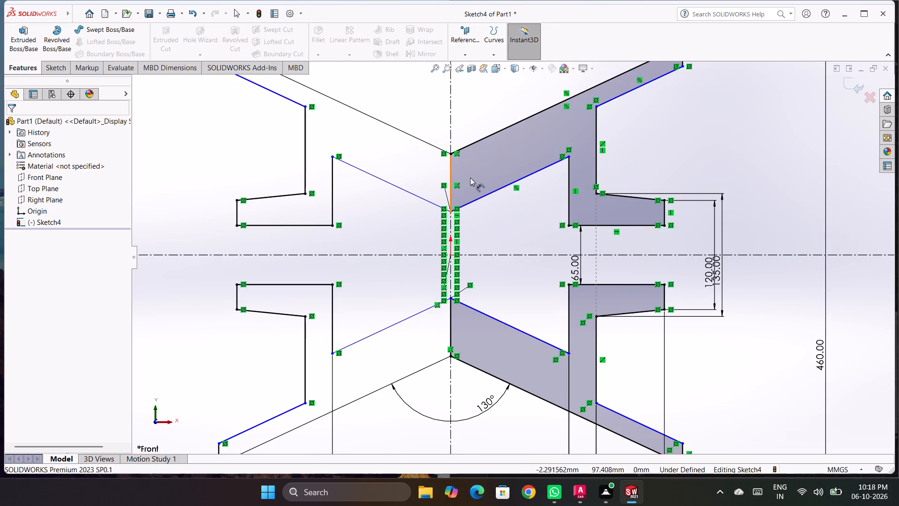
pyautogui.moveTo(434, 105); pyautogui.dragTo(400, 134, button='right')
pyautogui.moveTo(438, 178); pyautogui.dragTo(462, 182)
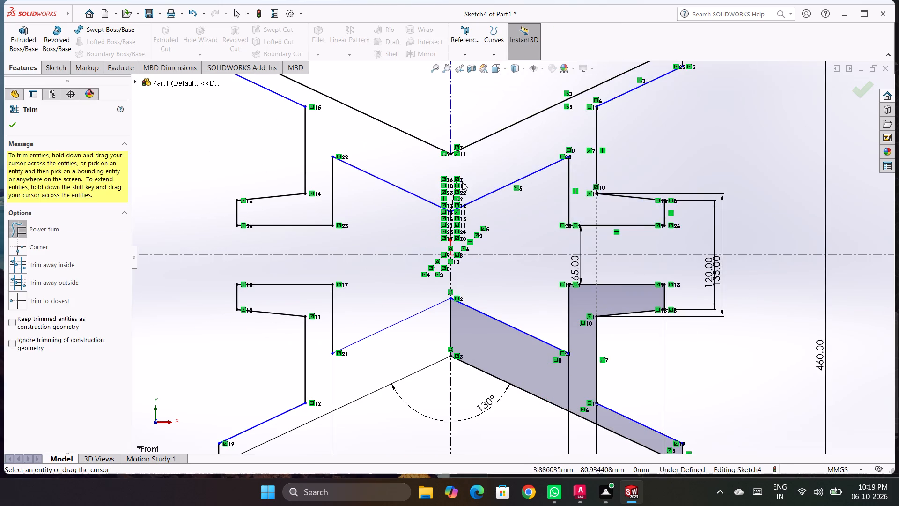
pyautogui.moveTo(462, 182); pyautogui.dragTo(463, 183)
pyautogui.moveTo(437, 323); pyautogui.dragTo(464, 325)
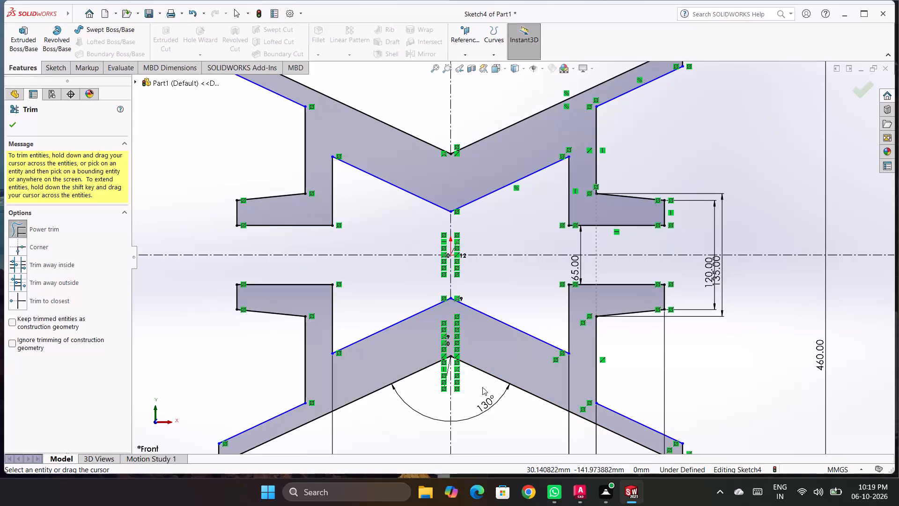
pyautogui.press('Escape')
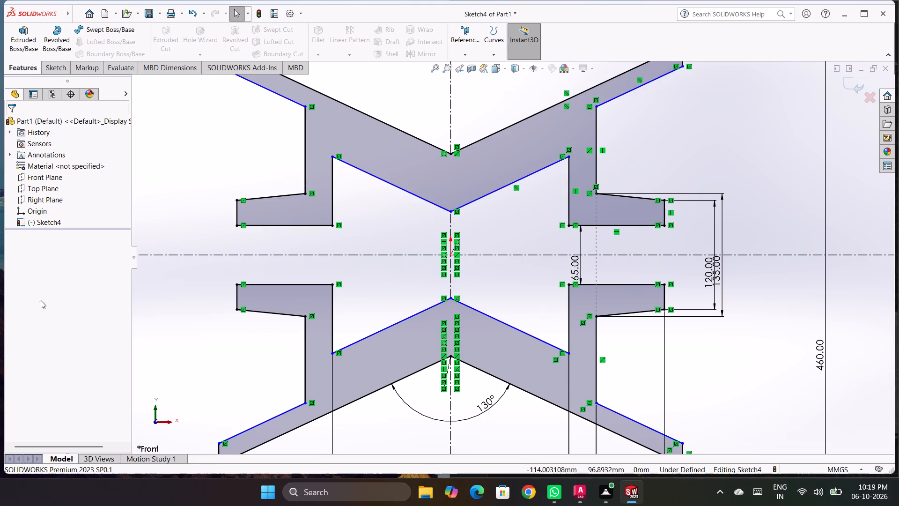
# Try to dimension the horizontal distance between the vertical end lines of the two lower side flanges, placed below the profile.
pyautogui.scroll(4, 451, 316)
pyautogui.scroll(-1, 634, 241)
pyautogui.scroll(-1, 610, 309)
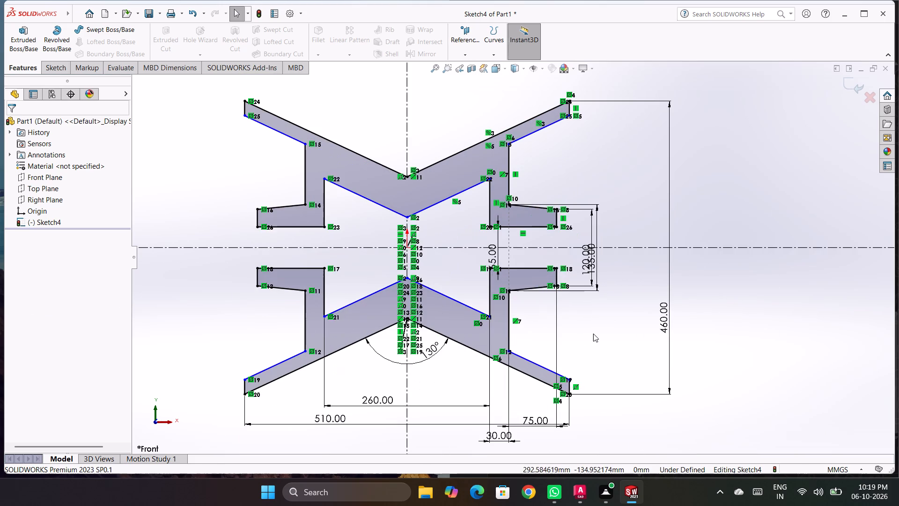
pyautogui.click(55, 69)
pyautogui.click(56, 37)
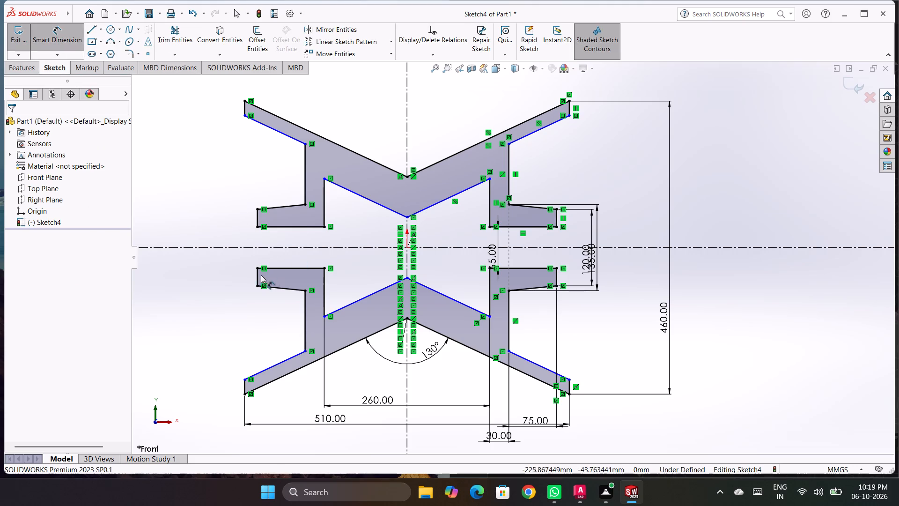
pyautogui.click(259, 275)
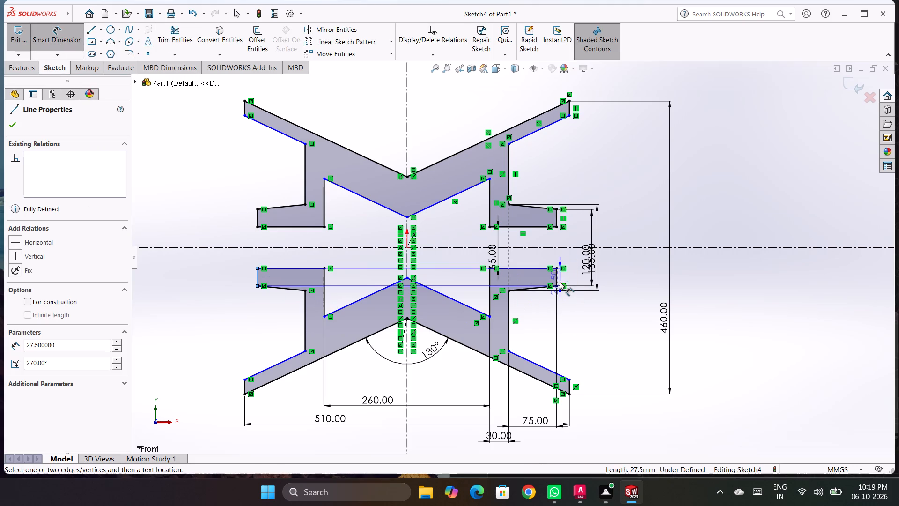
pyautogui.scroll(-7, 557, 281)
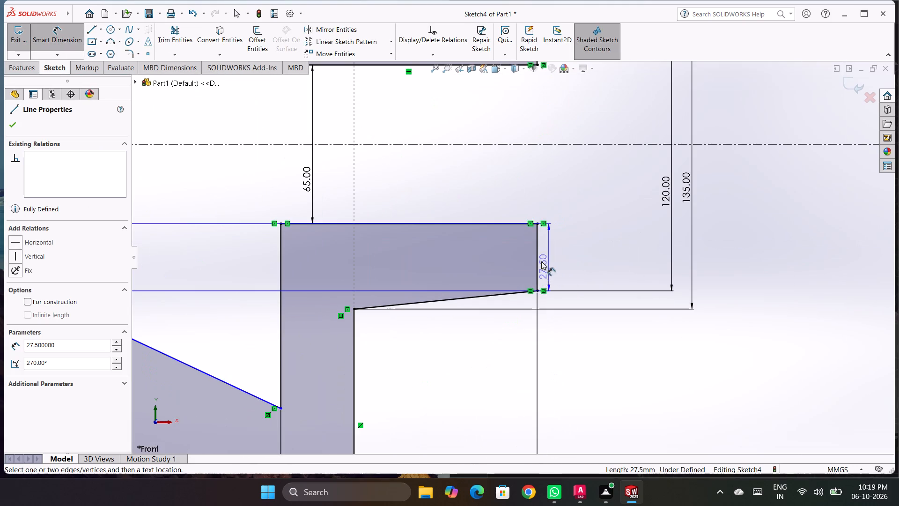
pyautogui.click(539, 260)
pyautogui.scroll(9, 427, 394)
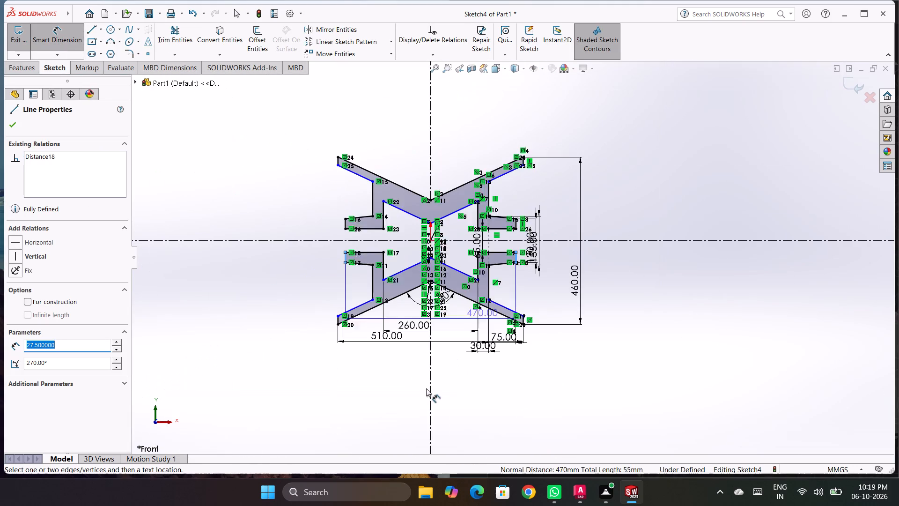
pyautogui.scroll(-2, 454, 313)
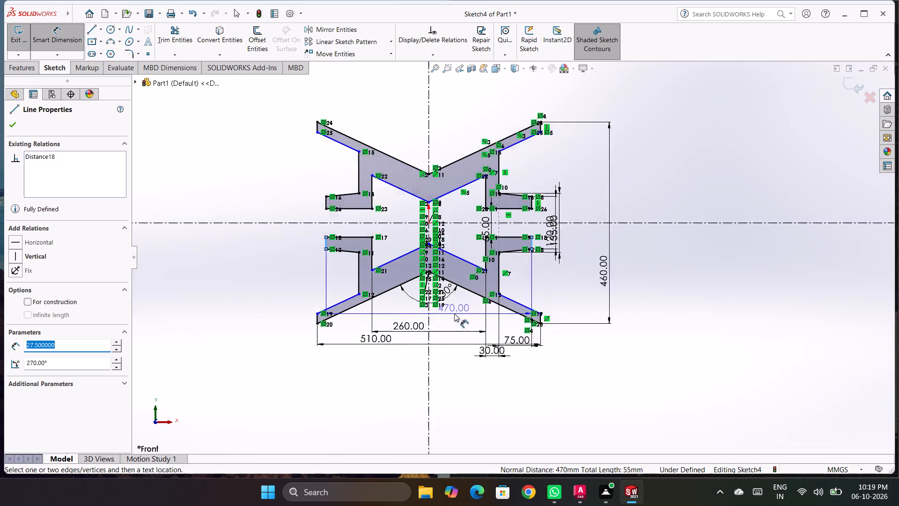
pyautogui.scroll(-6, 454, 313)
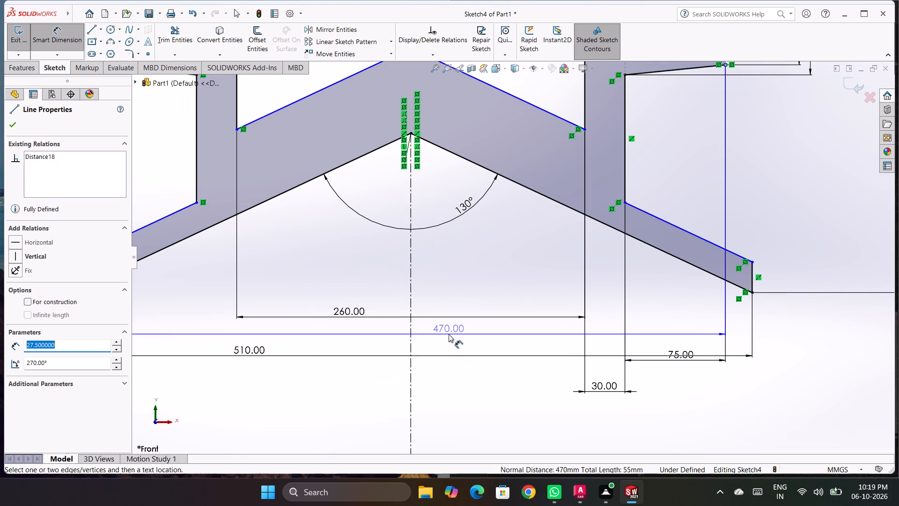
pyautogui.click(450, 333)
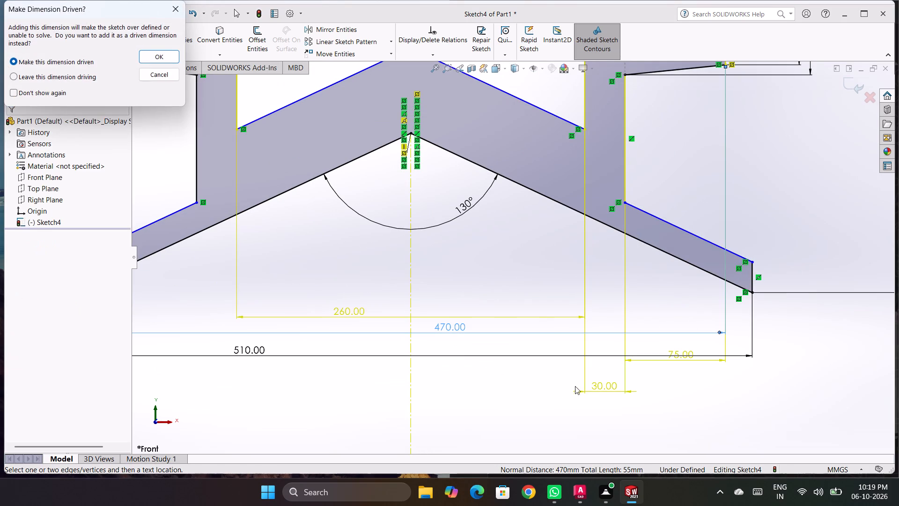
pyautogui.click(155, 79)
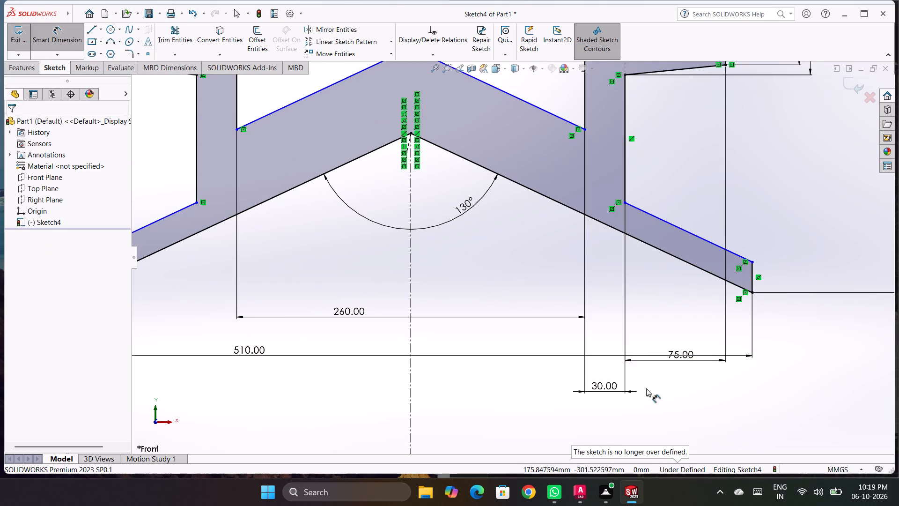
# Move the 30 mm web dimension and the 75 mm flange dimension up, closer to the lower sloped arm and above the 510 mm dimension.
pyautogui.moveTo(597, 388); pyautogui.dragTo(594, 284)
pyautogui.click(644, 290)
pyautogui.moveTo(672, 354); pyautogui.dragTo(661, 308)
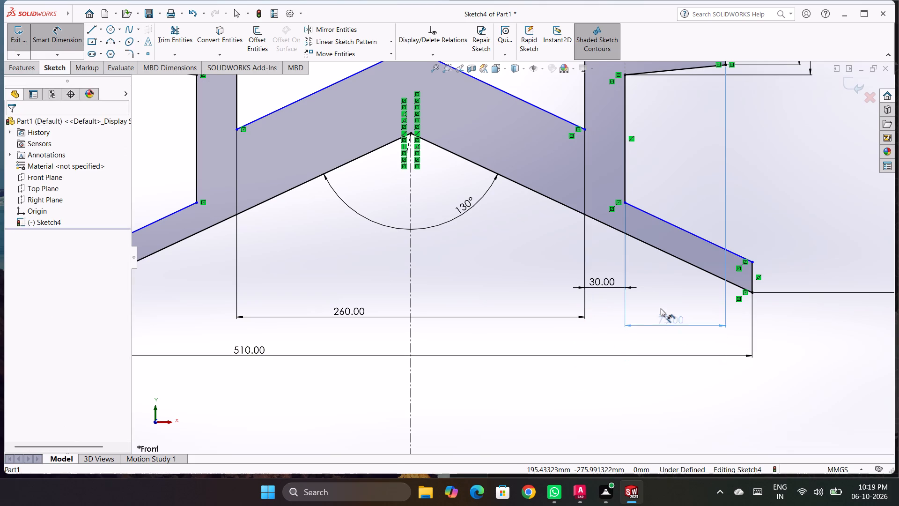
pyautogui.moveTo(661, 308); pyautogui.dragTo(661, 302)
pyautogui.click(684, 411)
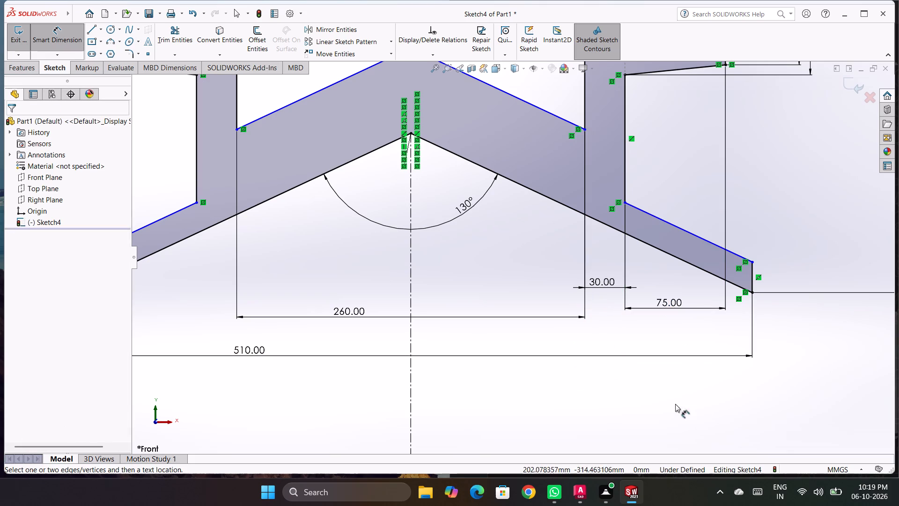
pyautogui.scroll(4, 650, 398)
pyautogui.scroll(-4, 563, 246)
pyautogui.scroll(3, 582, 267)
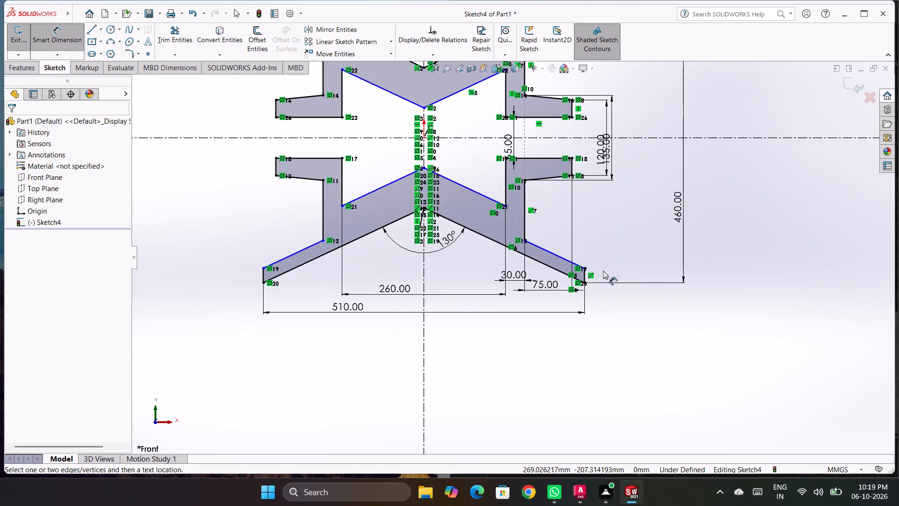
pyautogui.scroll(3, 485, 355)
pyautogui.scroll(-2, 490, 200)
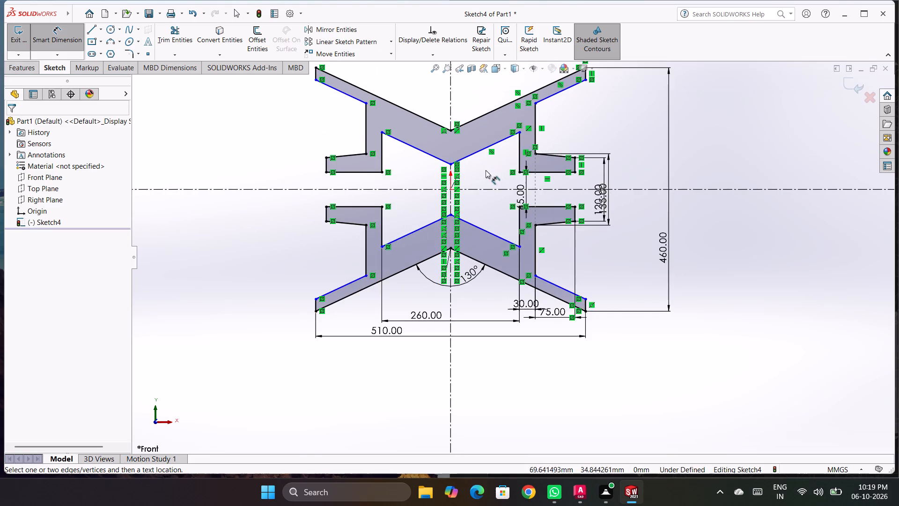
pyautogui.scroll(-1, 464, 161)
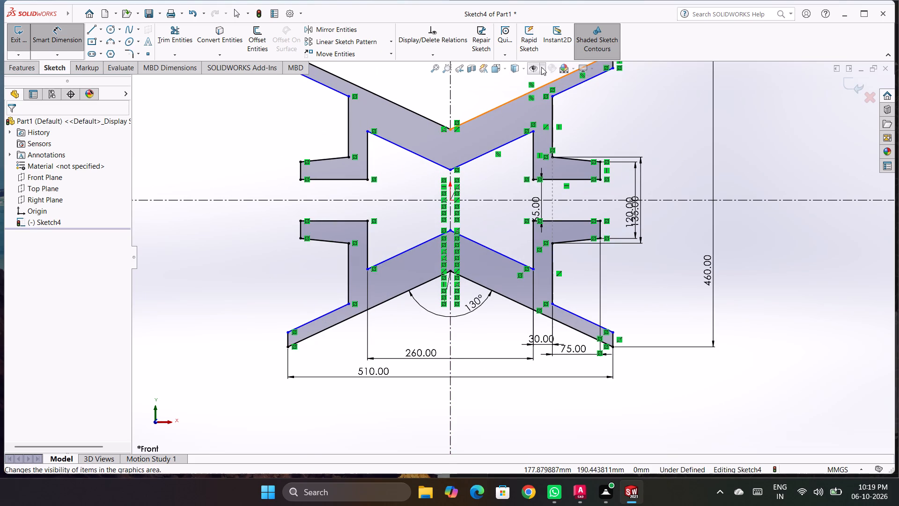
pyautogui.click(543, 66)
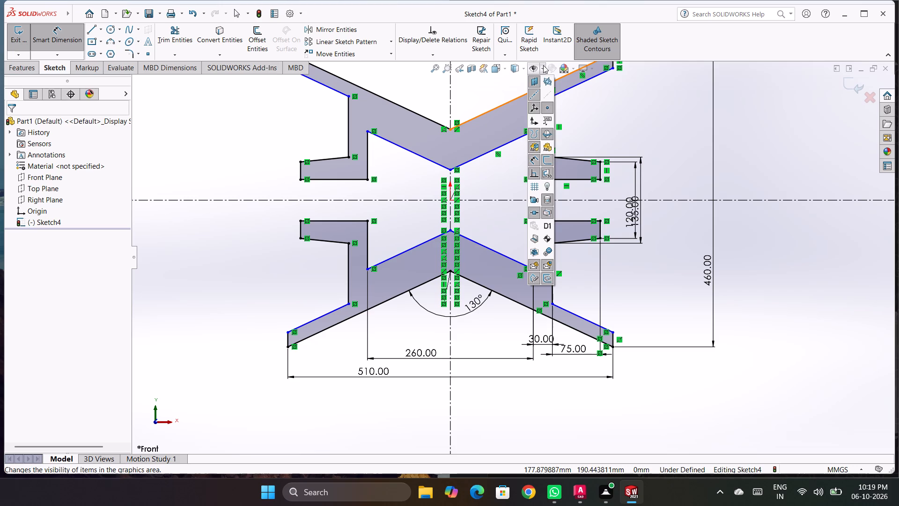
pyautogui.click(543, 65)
# Move the 135 mm dimension farther outward and the 65 mm dimension outside the flange ends, so they flank the 120 mm dimension.
pyautogui.scroll(2, 659, 330)
pyautogui.scroll(-5, 603, 258)
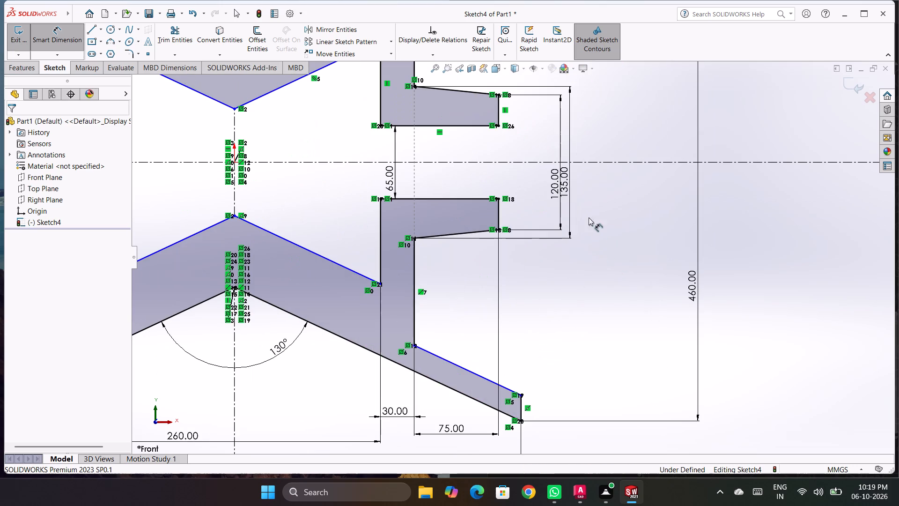
pyautogui.moveTo(567, 186); pyautogui.dragTo(622, 195)
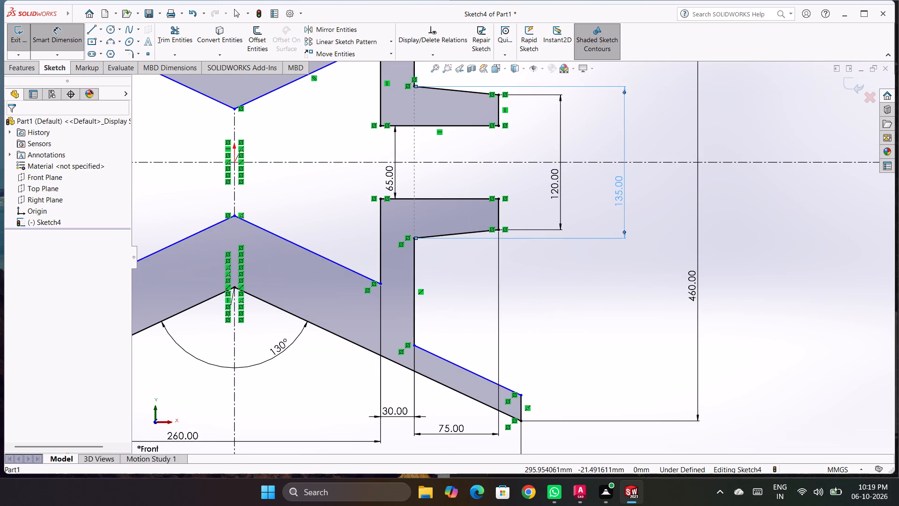
pyautogui.click(595, 380)
pyautogui.scroll(3, 584, 327)
pyautogui.scroll(-2, 512, 166)
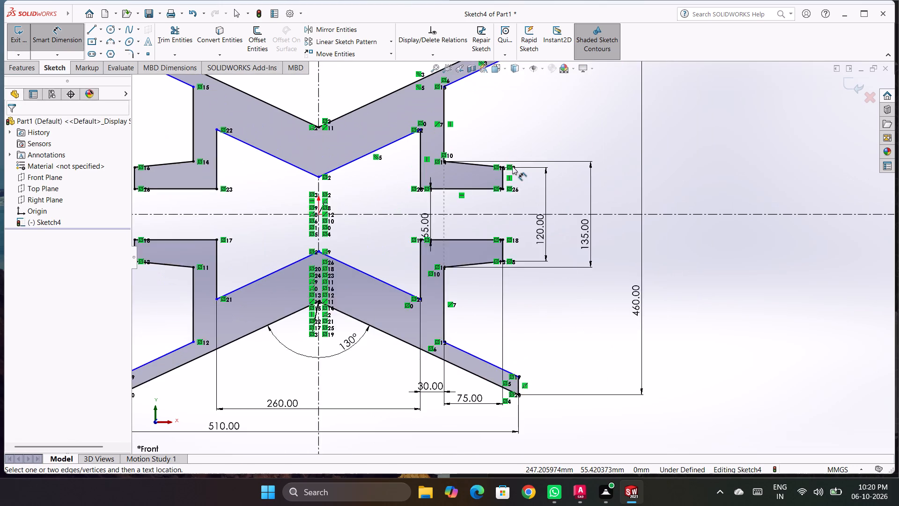
pyautogui.moveTo(406, 237); pyautogui.dragTo(474, 231)
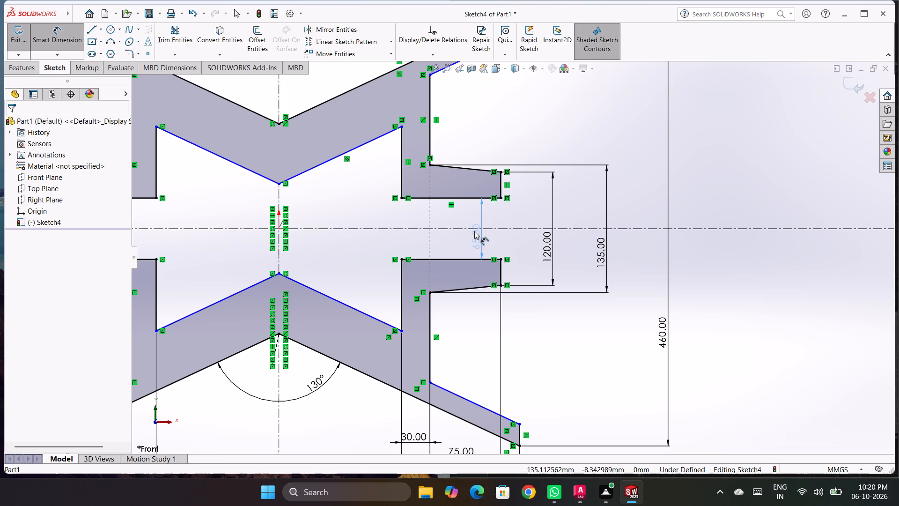
pyautogui.moveTo(474, 231); pyautogui.dragTo(517, 230)
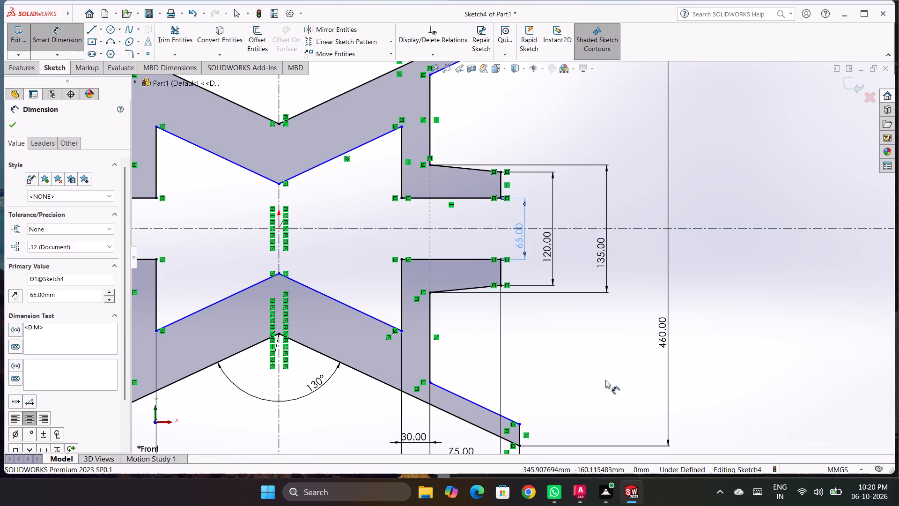
pyautogui.click(599, 357)
pyautogui.scroll(3, 642, 299)
pyautogui.scroll(-4, 580, 245)
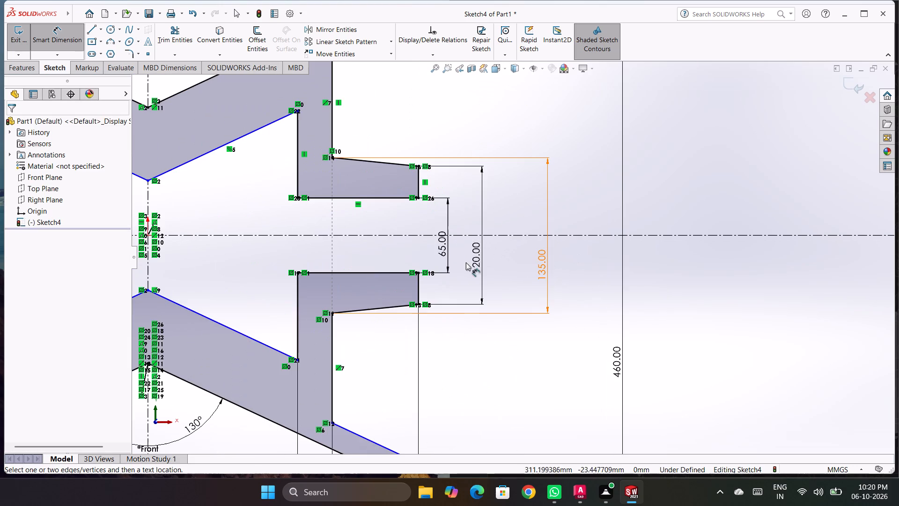
pyautogui.moveTo(438, 246); pyautogui.dragTo(446, 256)
pyautogui.click(488, 390)
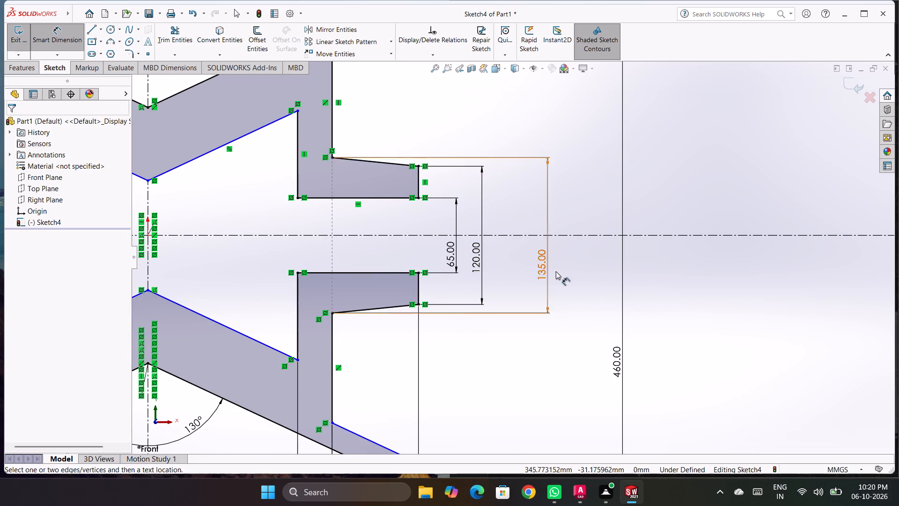
# Fillet the underside vertex of the lower V-shaped band on the vertical centerline with a 25 mm radius.
pyautogui.scroll(3, 593, 282)
pyautogui.scroll(2, 319, 243)
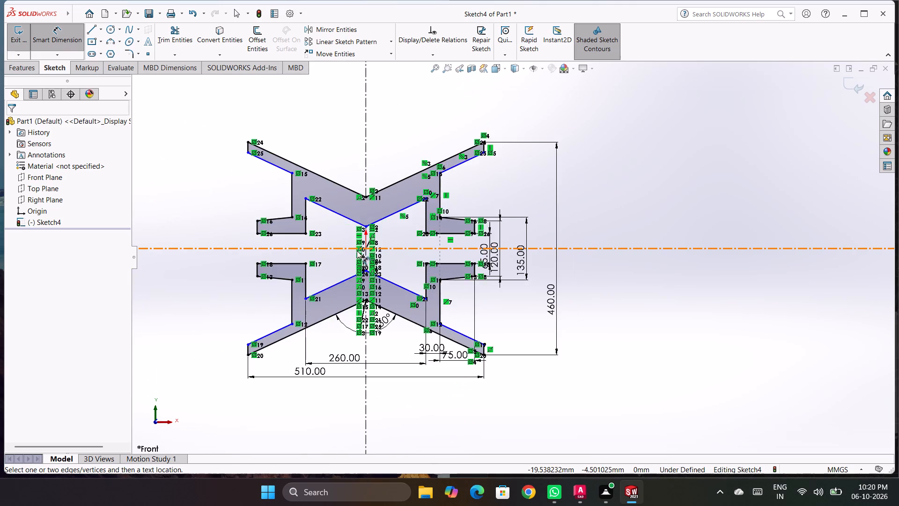
pyautogui.scroll(-2, 319, 251)
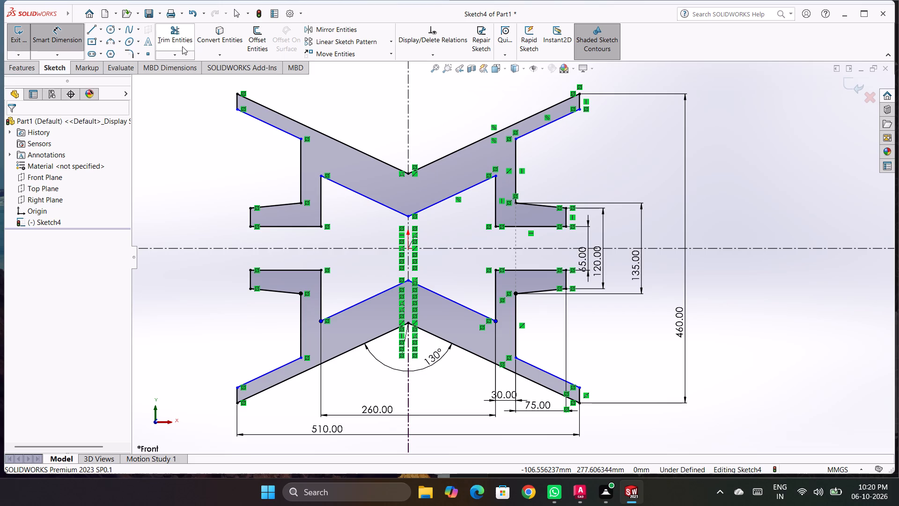
pyautogui.click(133, 54)
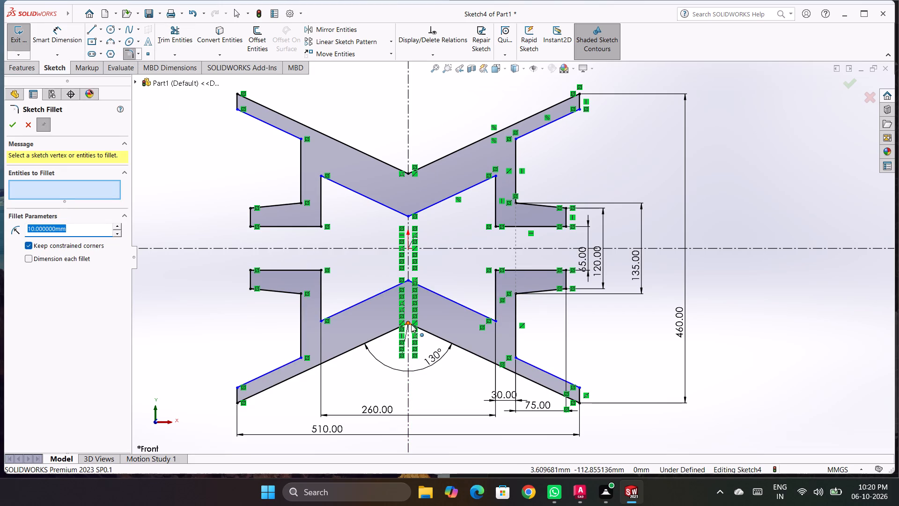
pyautogui.click(408, 321)
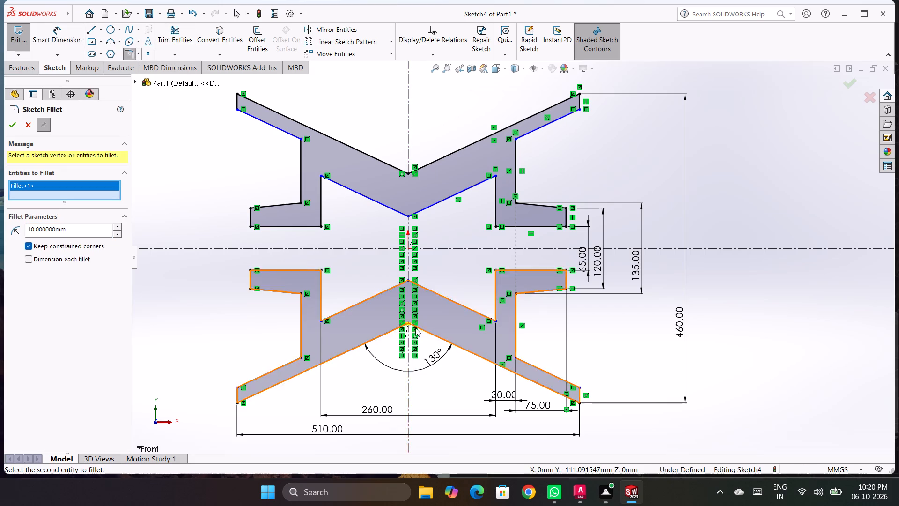
pyautogui.scroll(-5, 414, 328)
pyautogui.moveTo(80, 230); pyautogui.dragTo(0, 245)
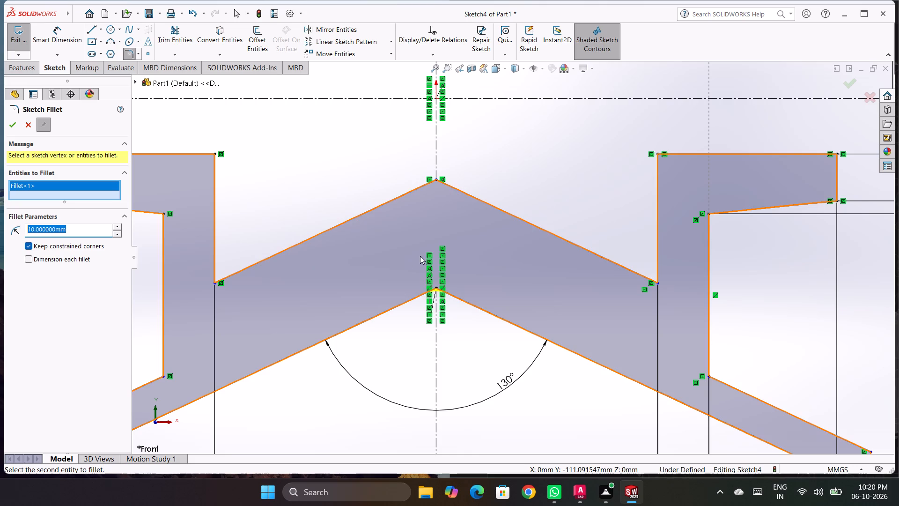
pyautogui.write('25')
pyautogui.press('Return')
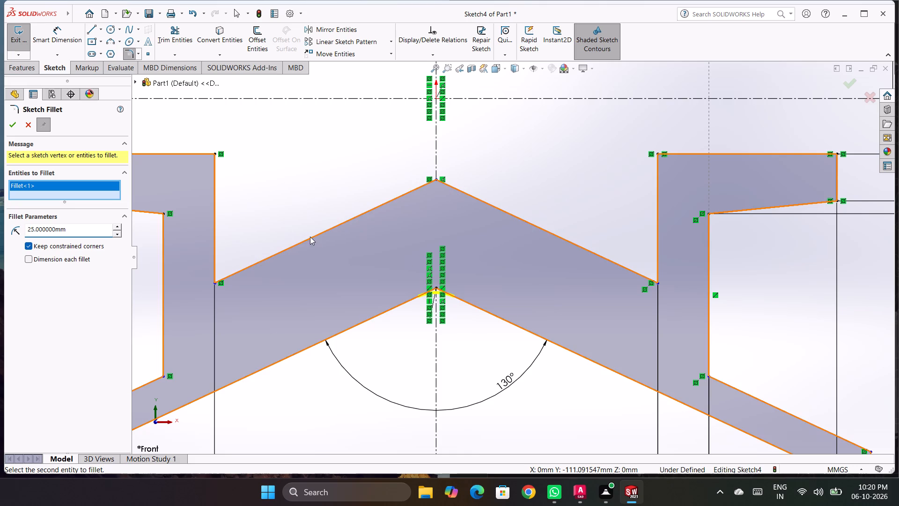
pyautogui.click(18, 123)
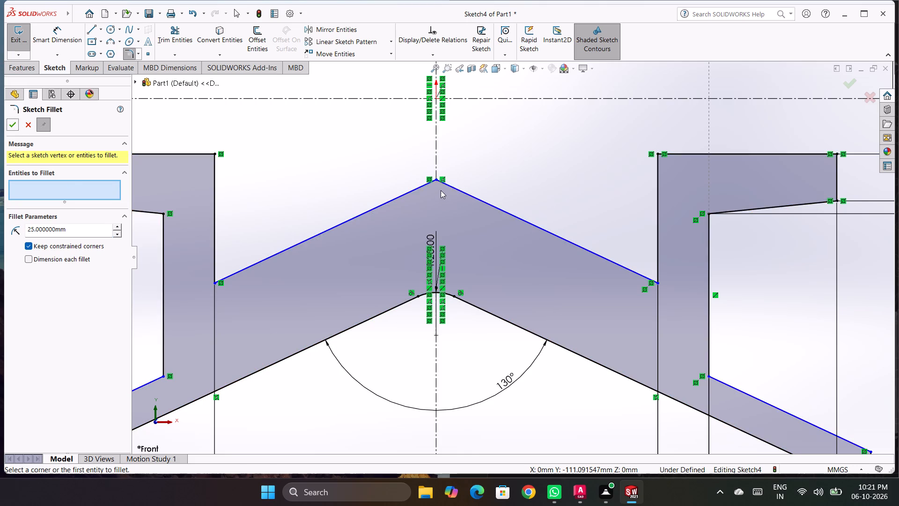
# Fillet the upper peak of the lower V-shaped band, facing the origin, with a 50 mm radius.
pyautogui.click(435, 179)
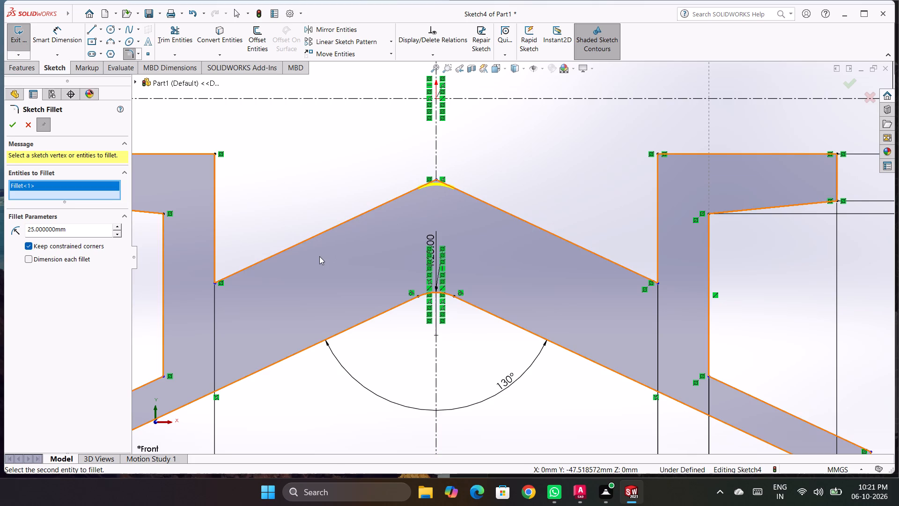
pyautogui.moveTo(70, 231); pyautogui.dragTo(0, 255)
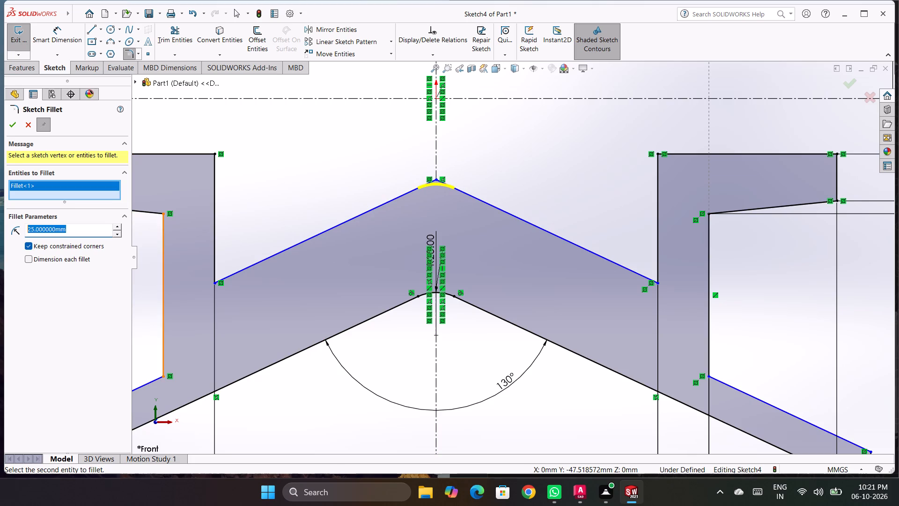
pyautogui.moveTo(0, 255); pyautogui.dragTo(0, 257)
pyautogui.write('50')
pyautogui.press('Return')
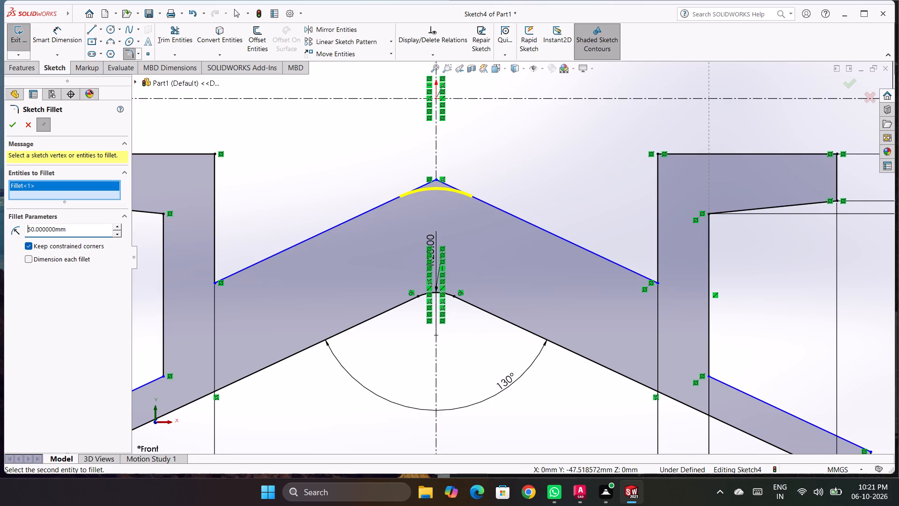
pyautogui.click(15, 130)
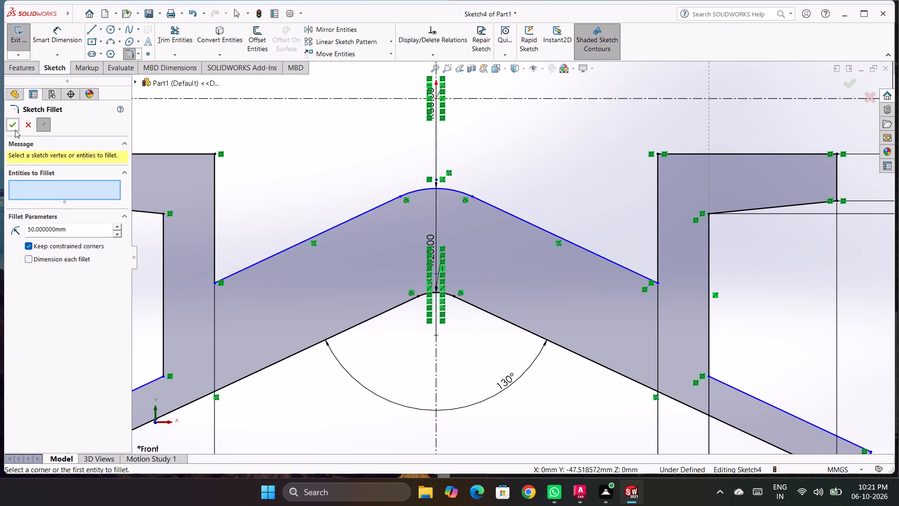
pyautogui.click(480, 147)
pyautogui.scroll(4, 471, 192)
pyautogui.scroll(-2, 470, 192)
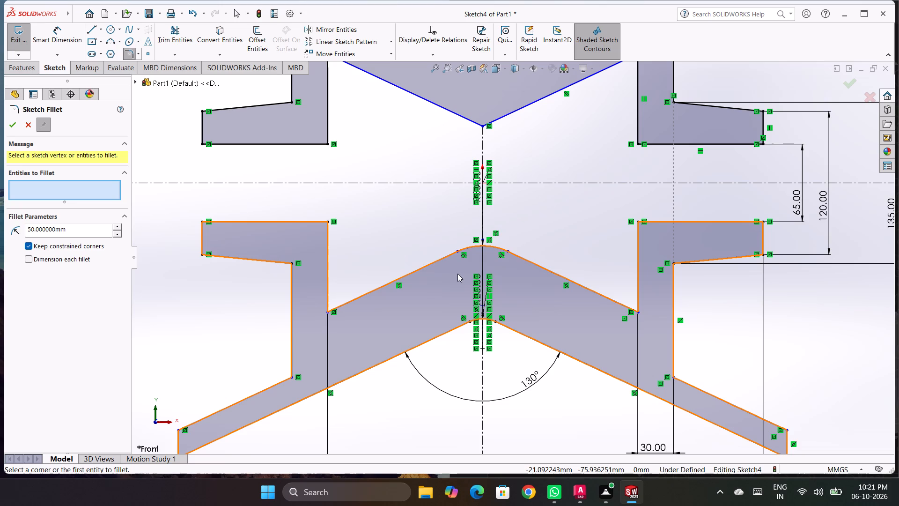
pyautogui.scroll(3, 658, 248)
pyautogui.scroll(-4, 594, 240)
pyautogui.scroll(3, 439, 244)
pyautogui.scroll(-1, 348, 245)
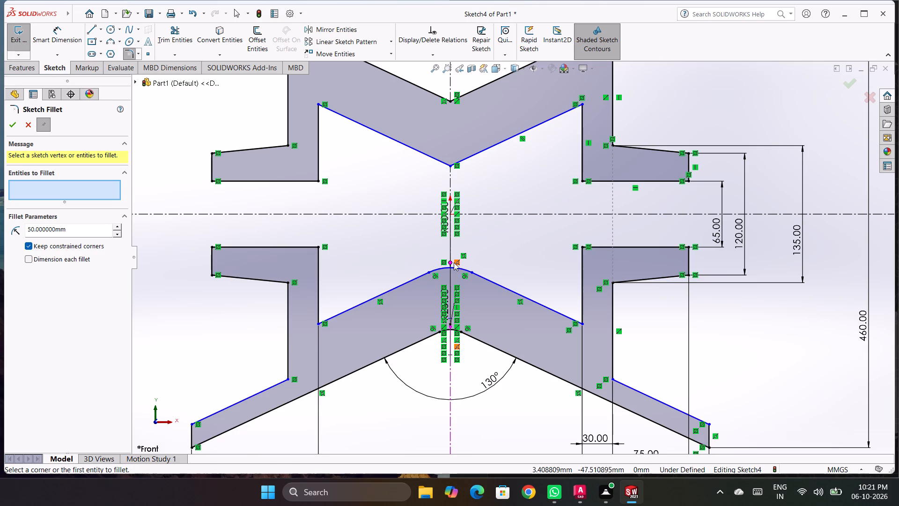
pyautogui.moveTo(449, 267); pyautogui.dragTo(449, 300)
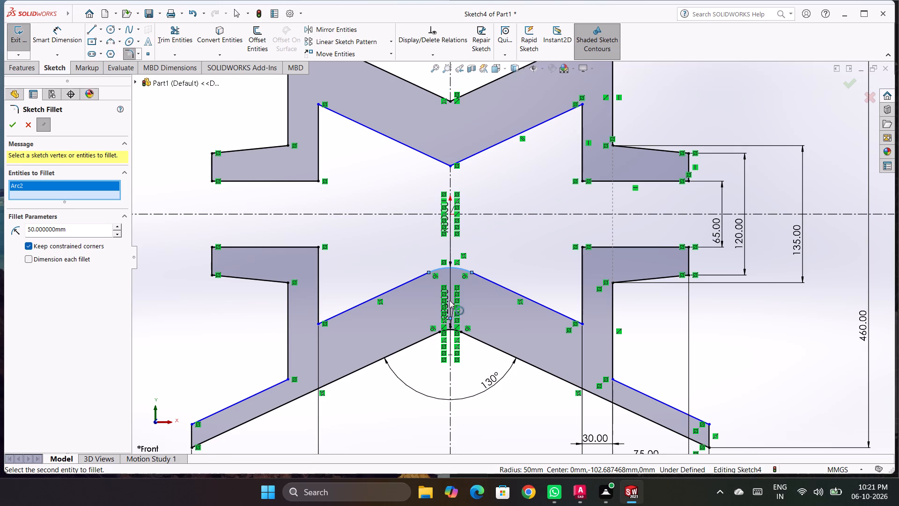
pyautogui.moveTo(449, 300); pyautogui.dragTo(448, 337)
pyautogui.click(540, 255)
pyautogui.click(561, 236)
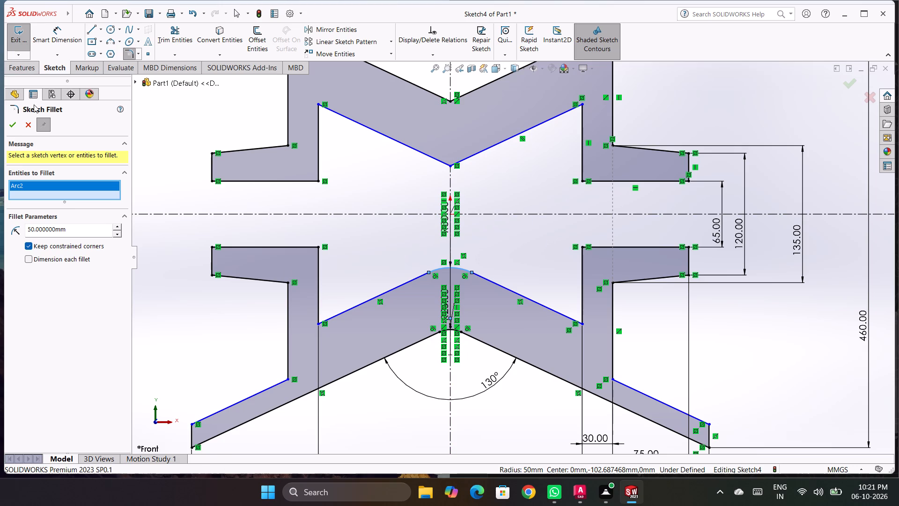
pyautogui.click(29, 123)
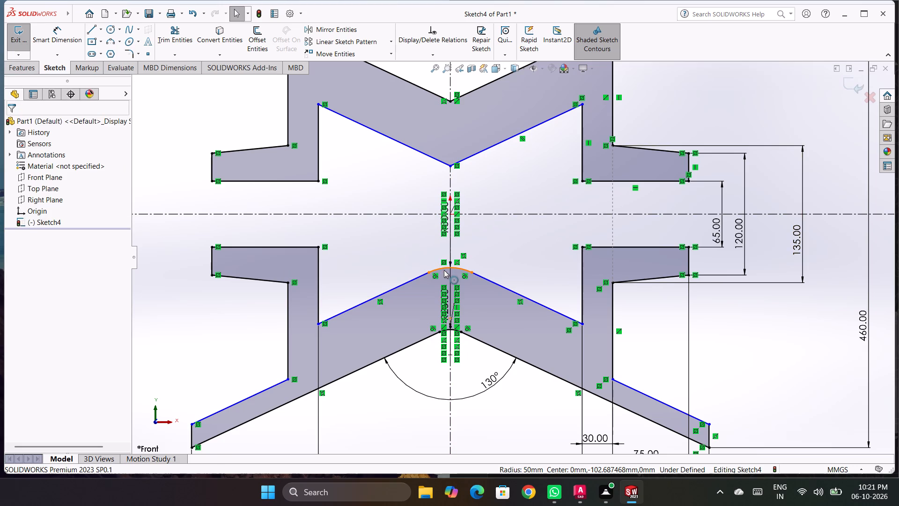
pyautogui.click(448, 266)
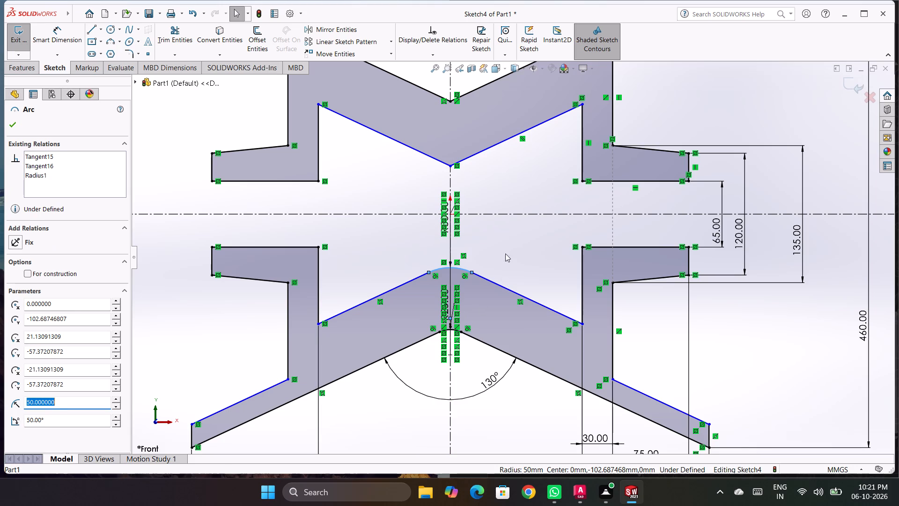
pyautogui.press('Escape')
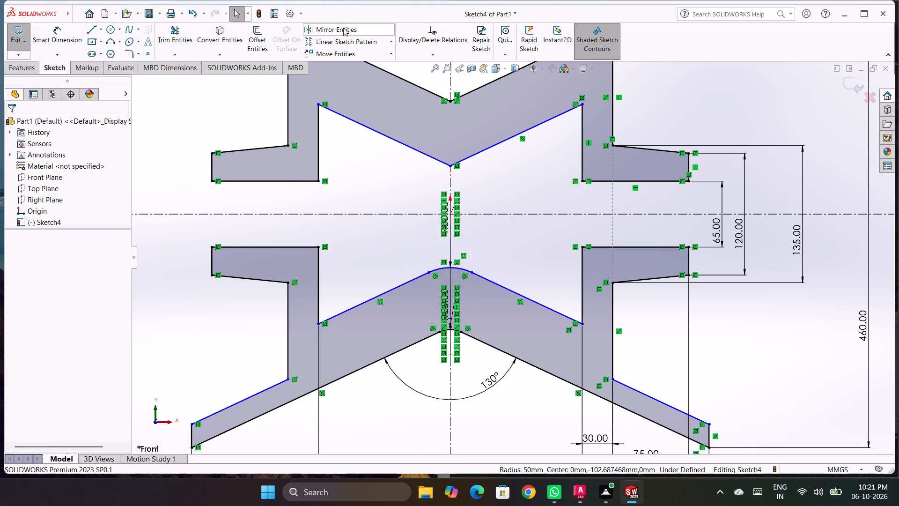
# Fillet the bottom tip of the upper V-shaped band, facing the origin, with a 50 mm radius.
pyautogui.click(132, 52)
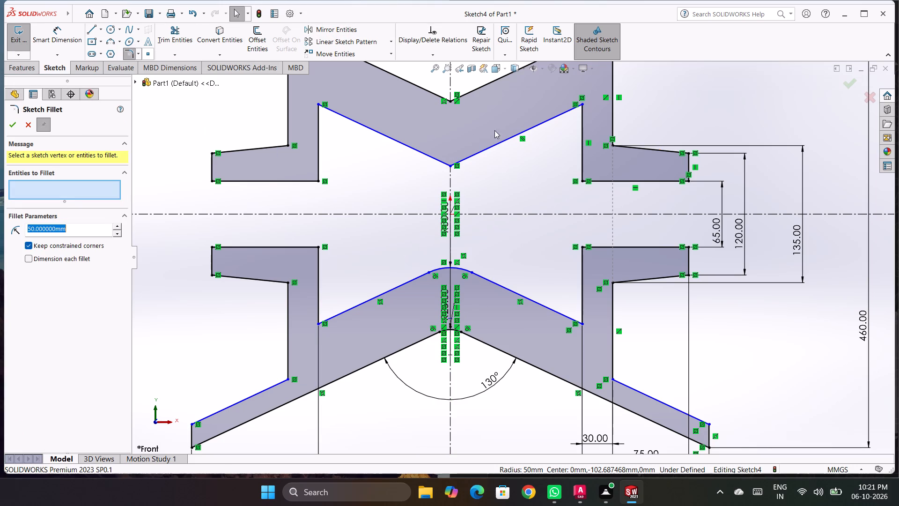
pyautogui.click(448, 164)
pyautogui.click(11, 123)
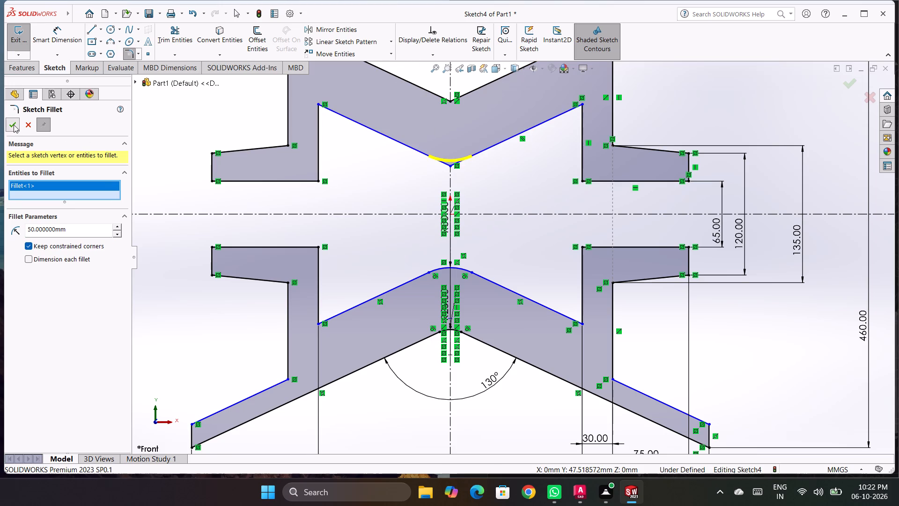
# Fillet the top notch vertex of the upper V-shaped band on the vertical centerline with a 25 mm radius.
pyautogui.scroll(-2, 403, 171)
pyautogui.scroll(5, 417, 213)
pyautogui.scroll(-3, 503, 137)
pyautogui.click(502, 256)
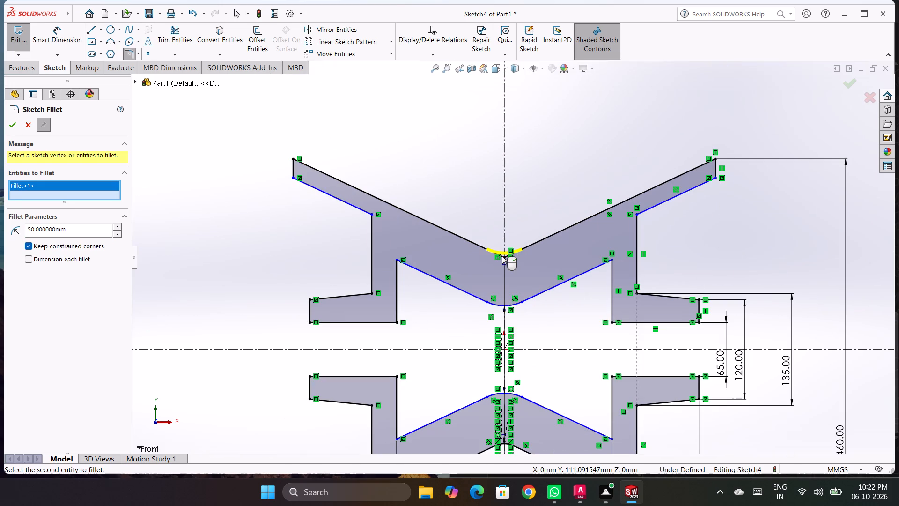
pyautogui.moveTo(79, 231); pyautogui.dragTo(0, 239)
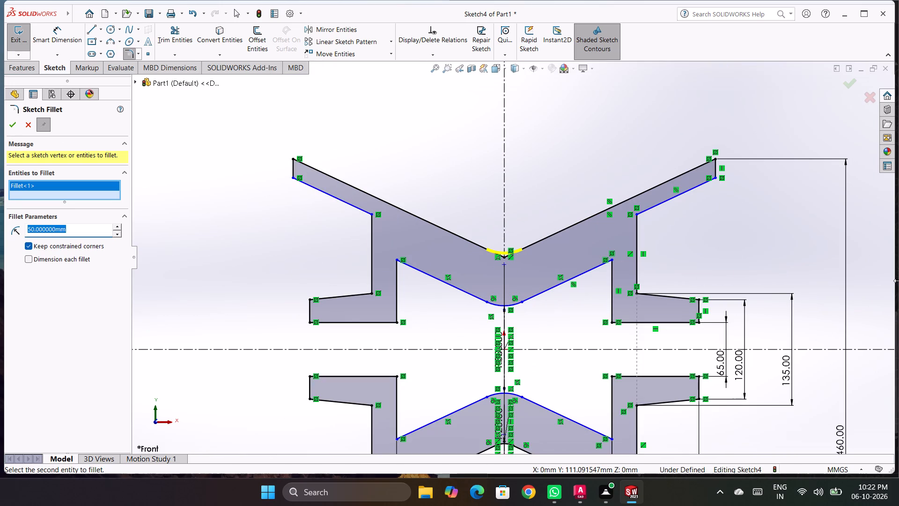
pyautogui.write('25')
pyautogui.press('Return')
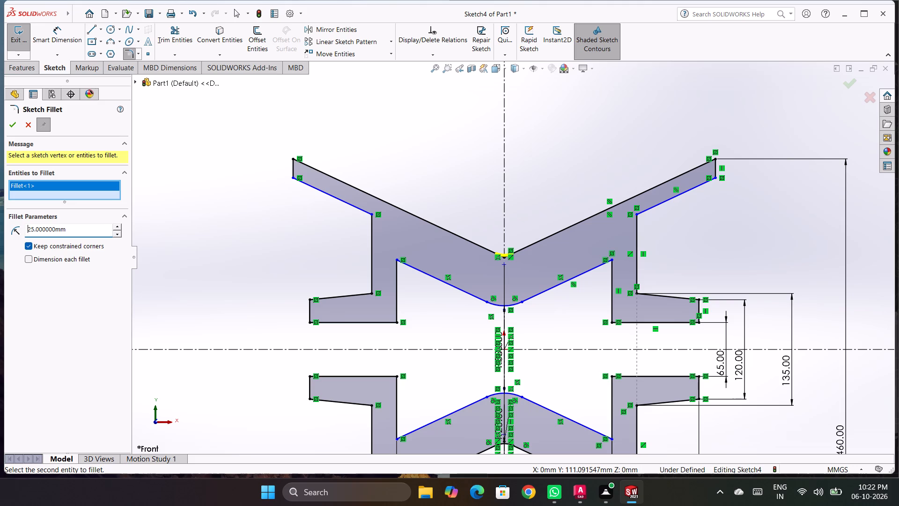
pyautogui.click(12, 123)
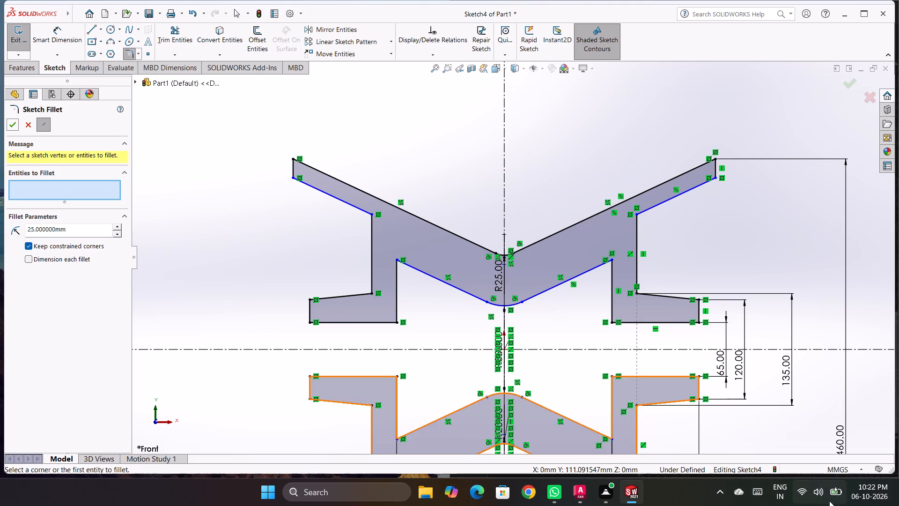
pyautogui.click(552, 151)
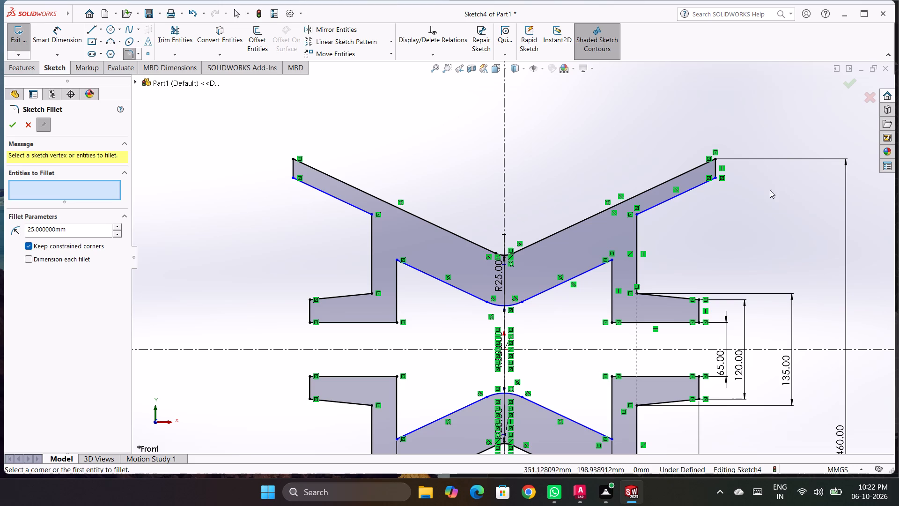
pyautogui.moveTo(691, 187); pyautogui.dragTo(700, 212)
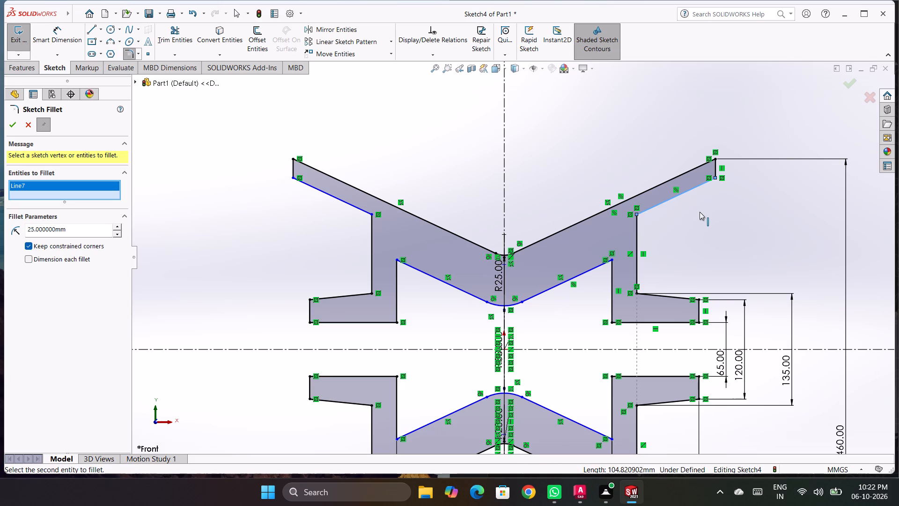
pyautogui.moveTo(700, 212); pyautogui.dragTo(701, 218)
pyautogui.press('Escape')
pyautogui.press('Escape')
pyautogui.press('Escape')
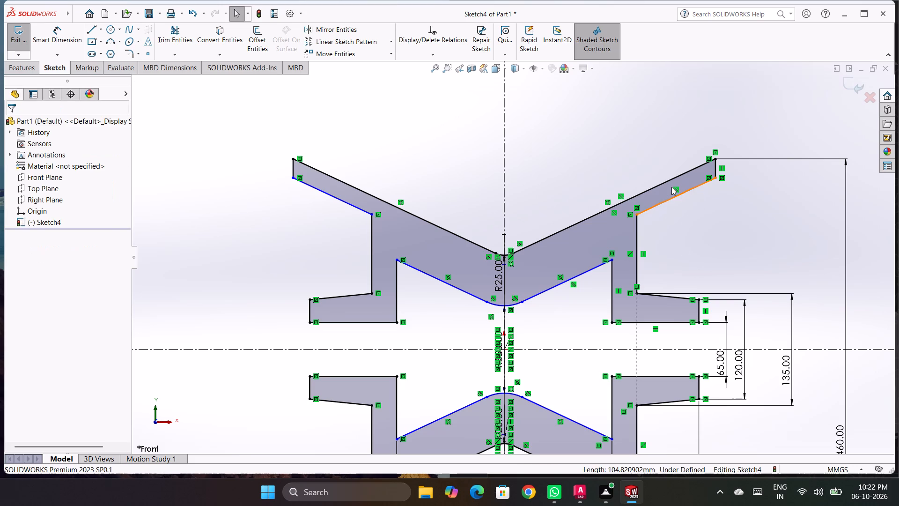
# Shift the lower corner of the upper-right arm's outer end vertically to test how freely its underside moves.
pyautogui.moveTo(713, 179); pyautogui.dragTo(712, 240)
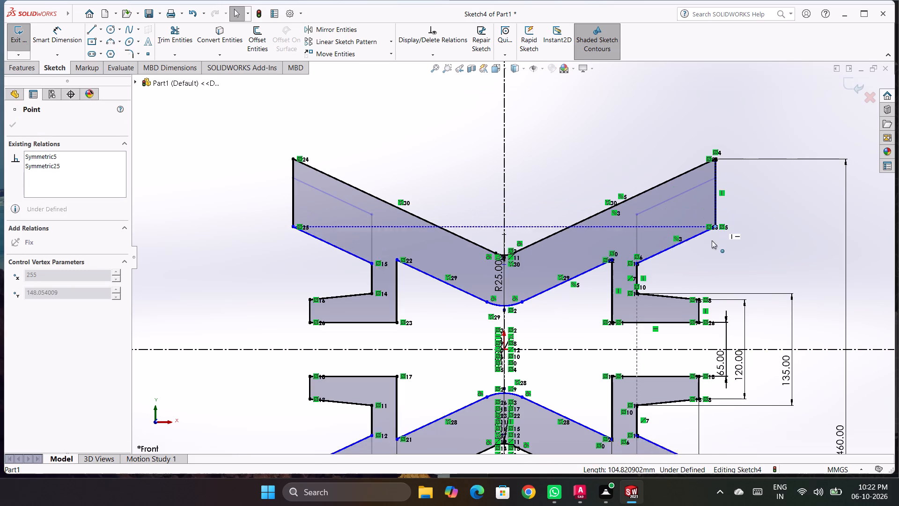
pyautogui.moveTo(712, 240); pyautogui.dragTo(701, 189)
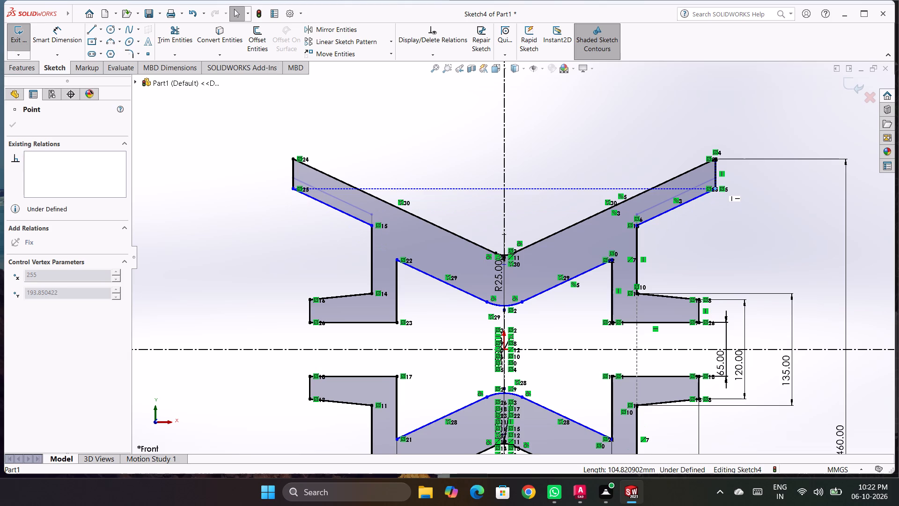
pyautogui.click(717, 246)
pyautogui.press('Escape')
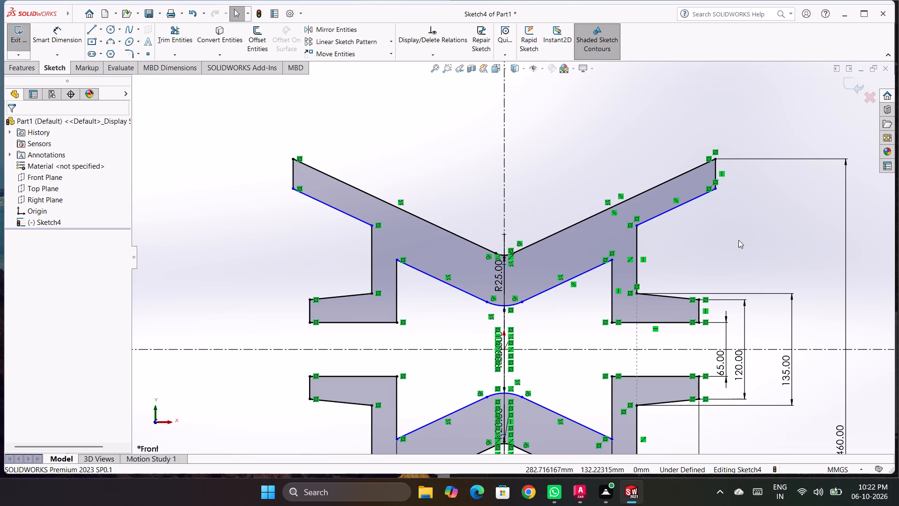
# Add a collinear relation between the outer and inner underside lines of the upper V-shaped band, right of the vertical centerline.
pyautogui.moveTo(739, 240); pyautogui.dragTo(673, 246, button='right')
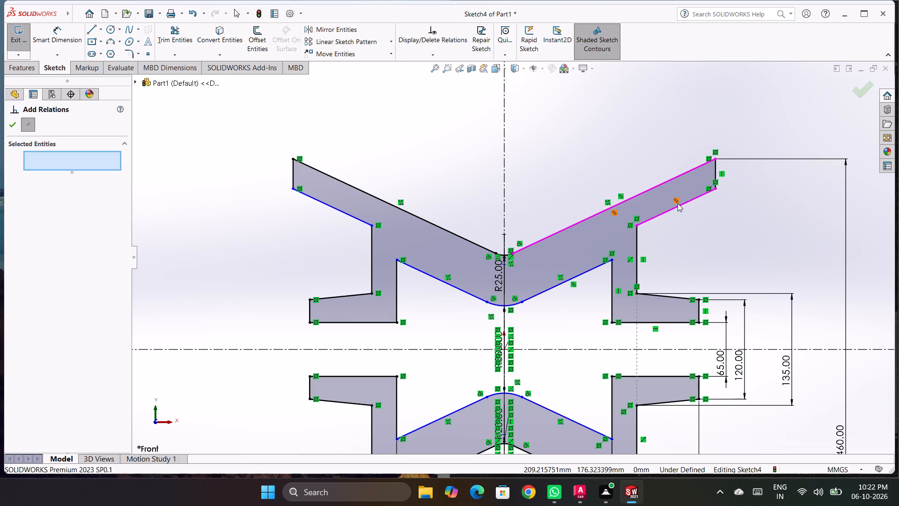
pyautogui.keyDown('ctrl'); pyautogui.click(678, 205); pyautogui.keyUp('ctrl')
pyautogui.click(576, 275)
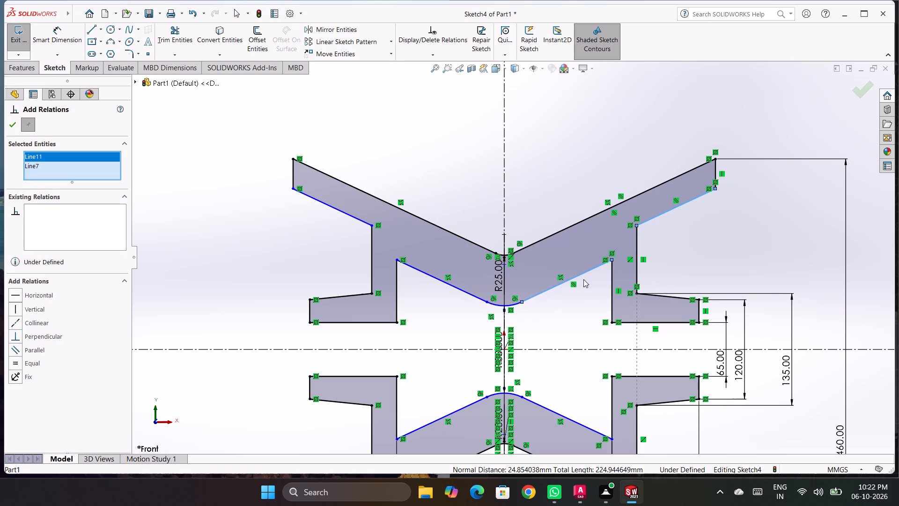
pyautogui.click(27, 321)
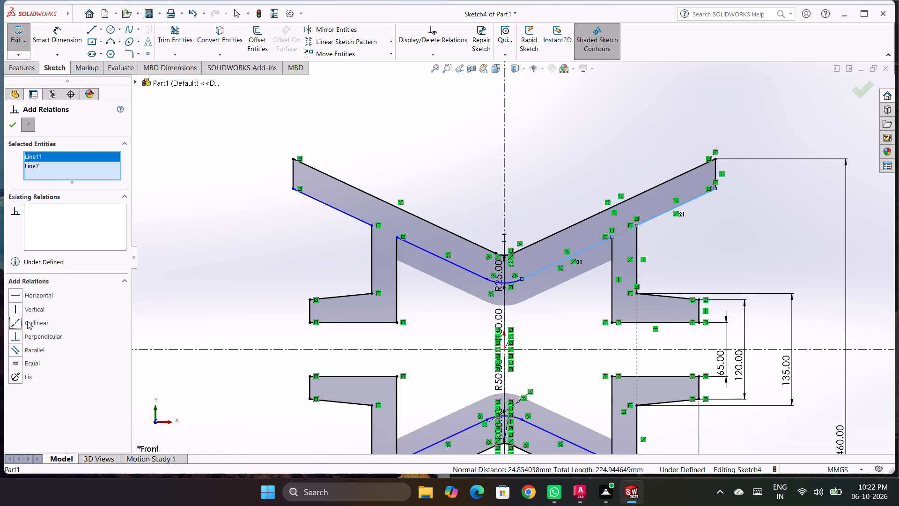
pyautogui.click(9, 125)
# Dimension the thickness of the upper-right arm between its two parallel sloped lines as 30 mm.
pyautogui.click(56, 32)
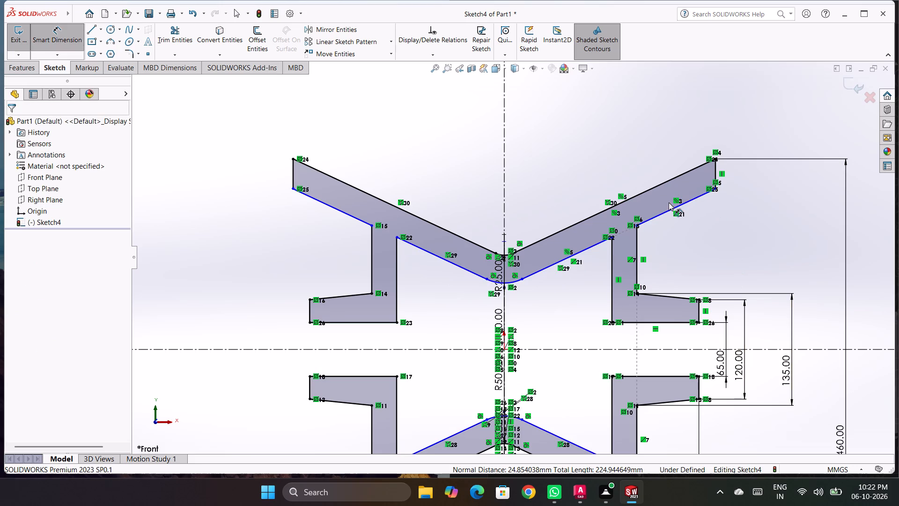
pyautogui.click(670, 208)
pyautogui.click(664, 183)
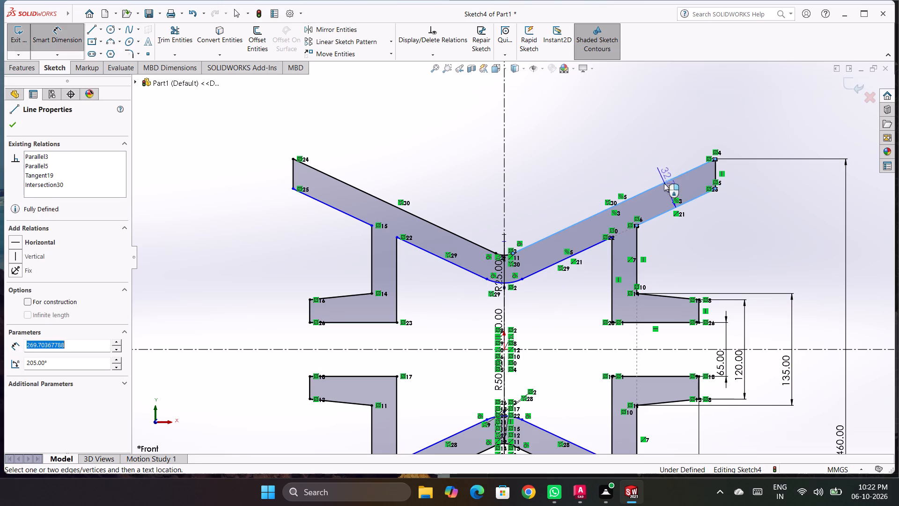
pyautogui.click(674, 132)
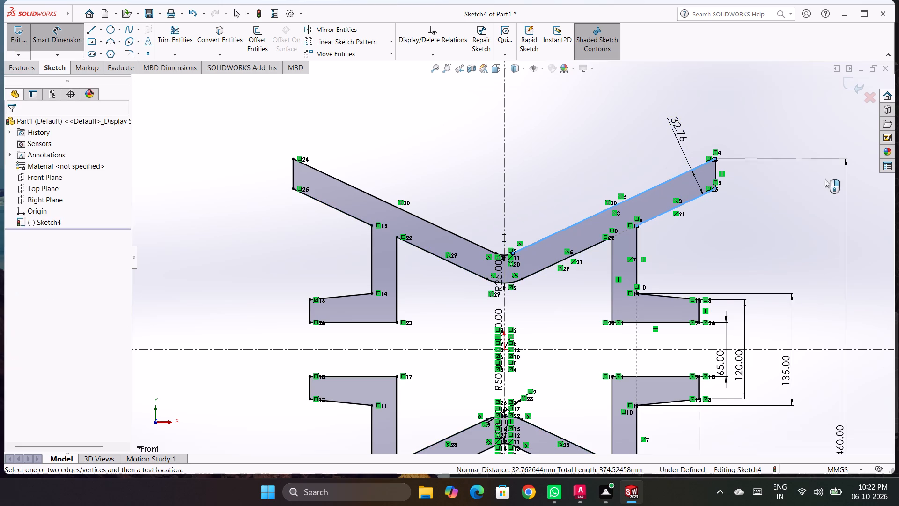
pyautogui.write('30')
pyautogui.press('Return')
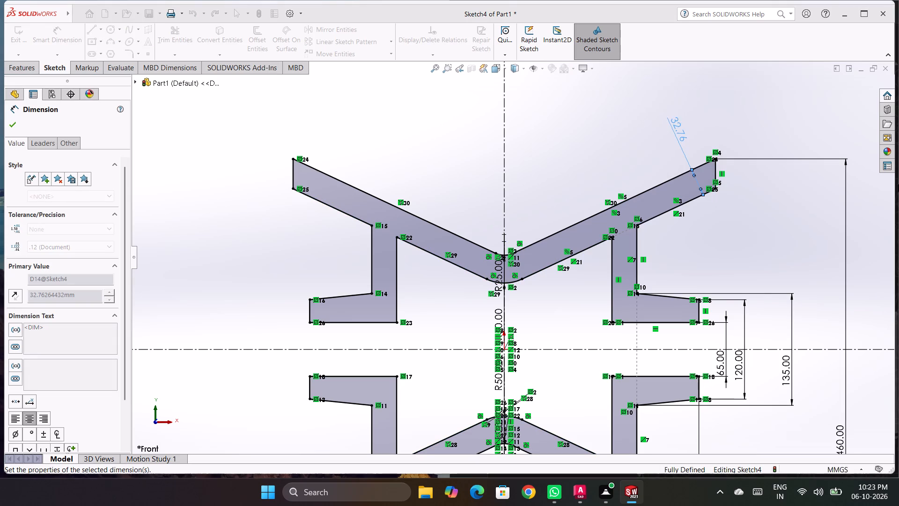
pyautogui.click(561, 148)
# Move the 260 mm dimension up between the lower arms, clear of the 510 mm overall width dimension.
pyautogui.scroll(2, 770, 294)
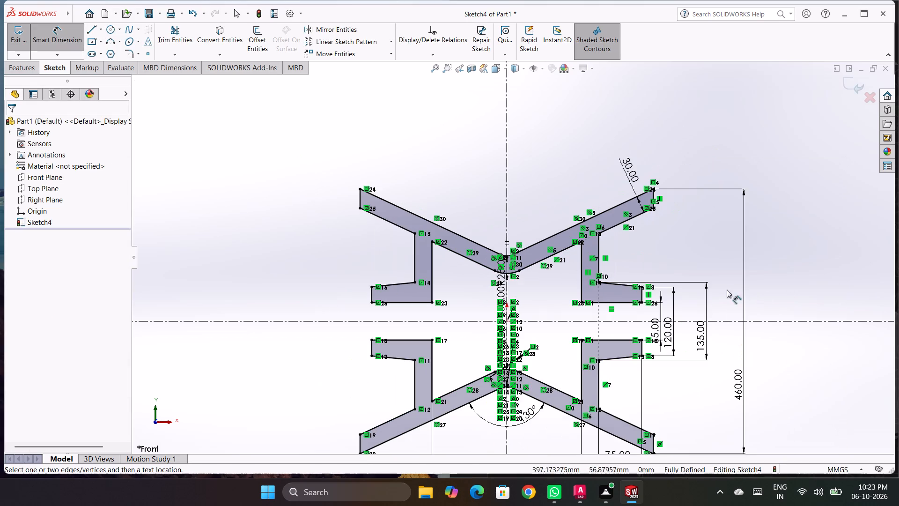
pyautogui.scroll(2, 619, 368)
pyautogui.scroll(-4, 485, 394)
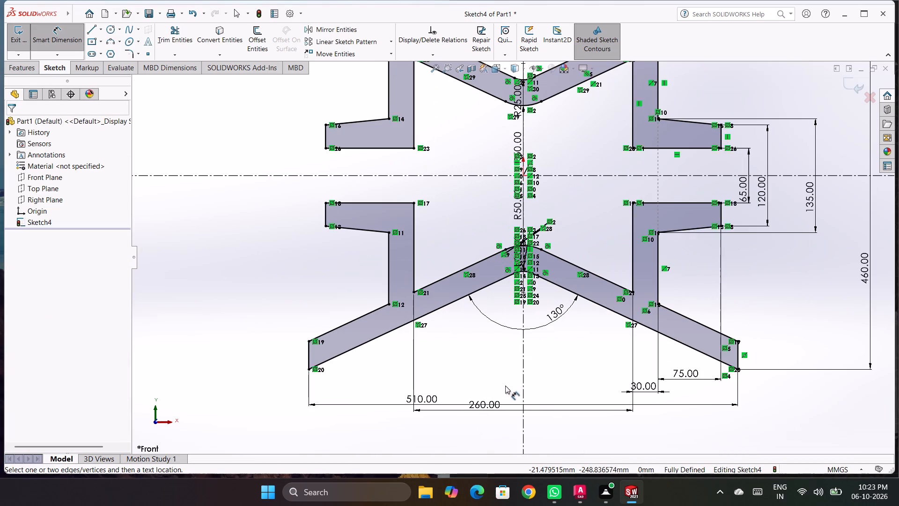
pyautogui.moveTo(484, 404); pyautogui.dragTo(495, 377)
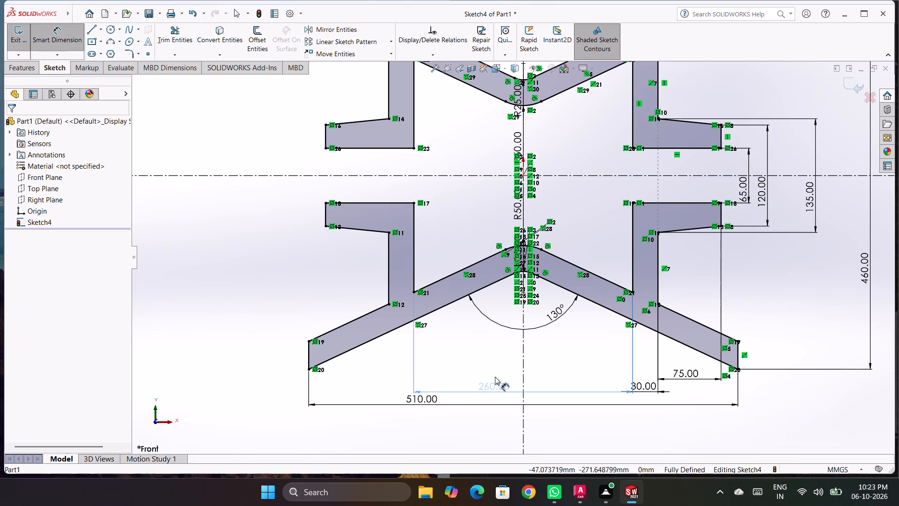
pyautogui.moveTo(495, 377); pyautogui.dragTo(492, 357)
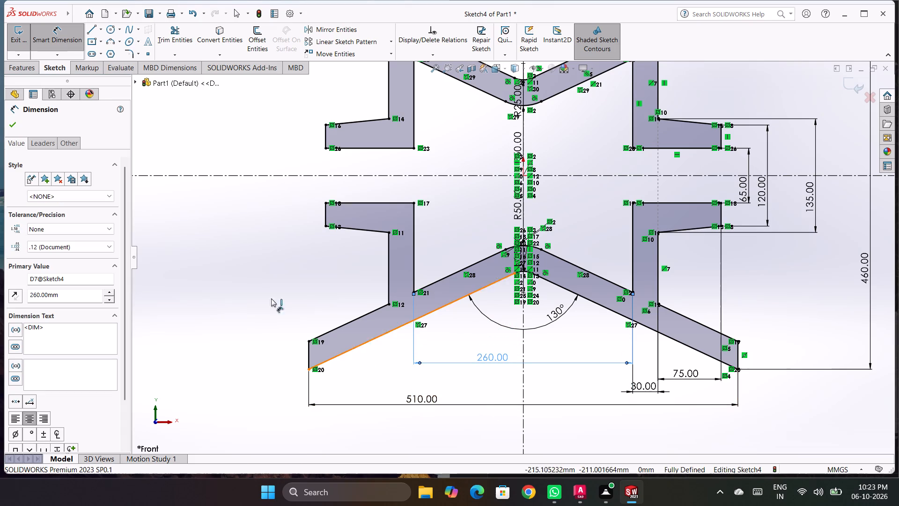
pyautogui.click(256, 273)
# Hide the sketch relation symbols in the graphics area, keeping the sketch dimensions visible.
pyautogui.scroll(3, 330, 273)
pyautogui.scroll(-1, 655, 99)
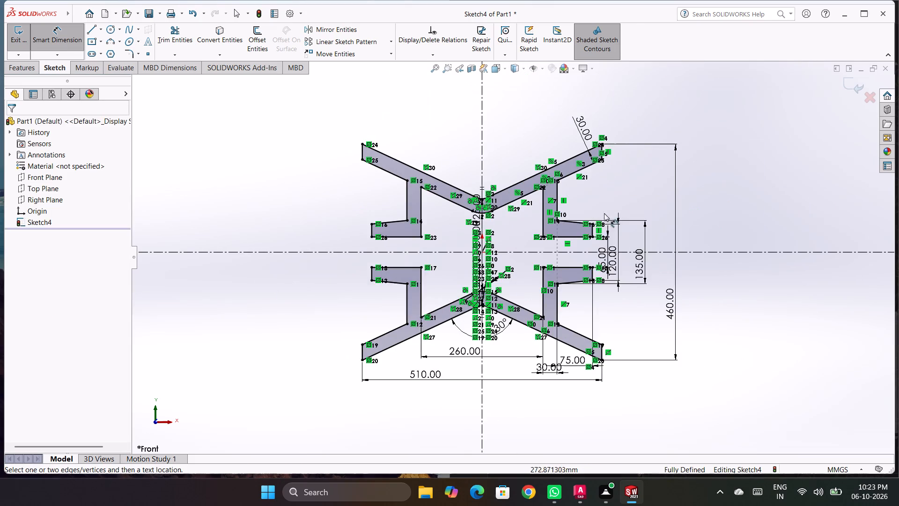
pyautogui.scroll(-1, 558, 241)
pyautogui.scroll(-4, 478, 299)
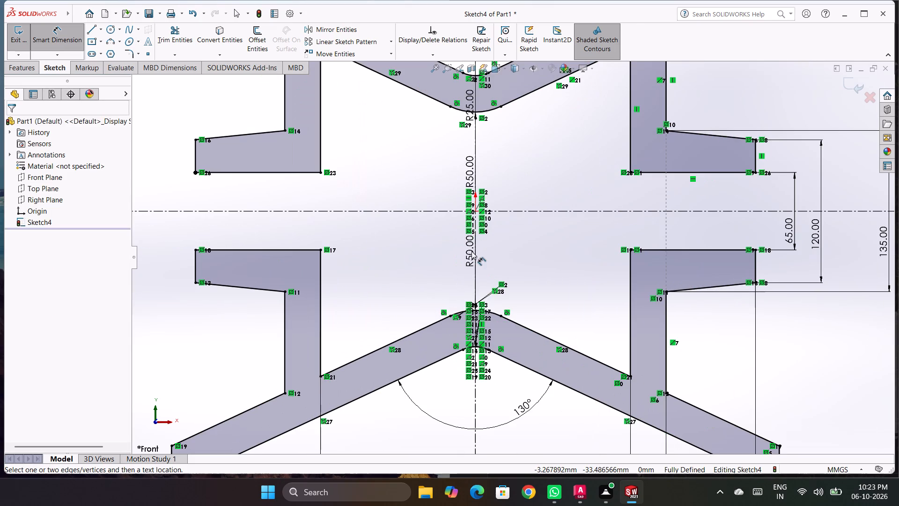
pyautogui.click(449, 180)
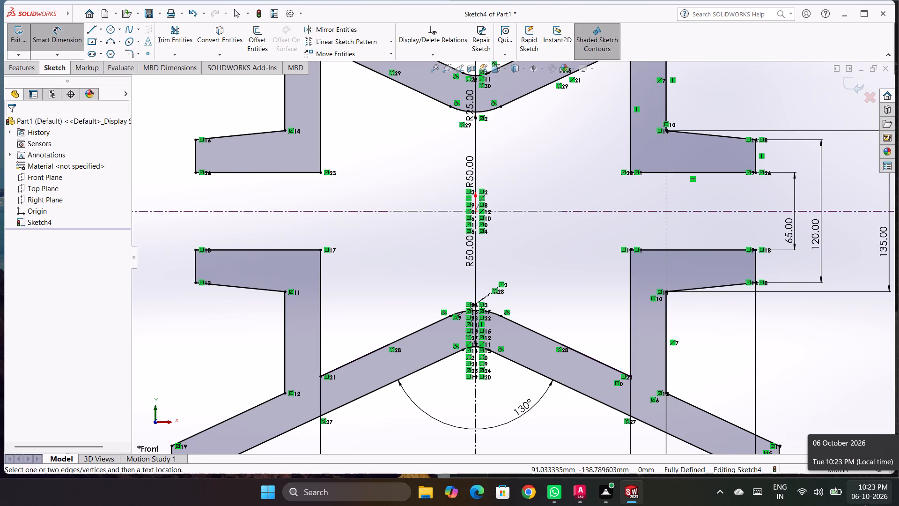
pyautogui.click(541, 70)
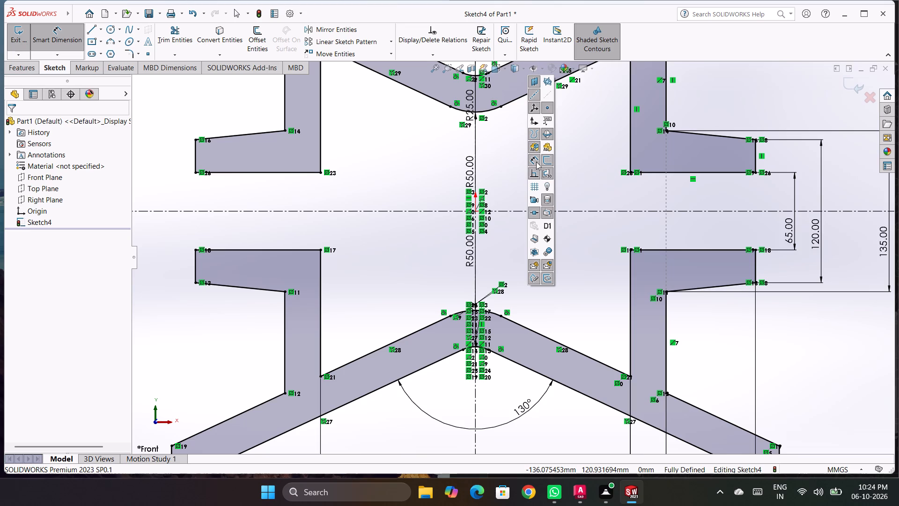
pyautogui.doubleClick(536, 162)
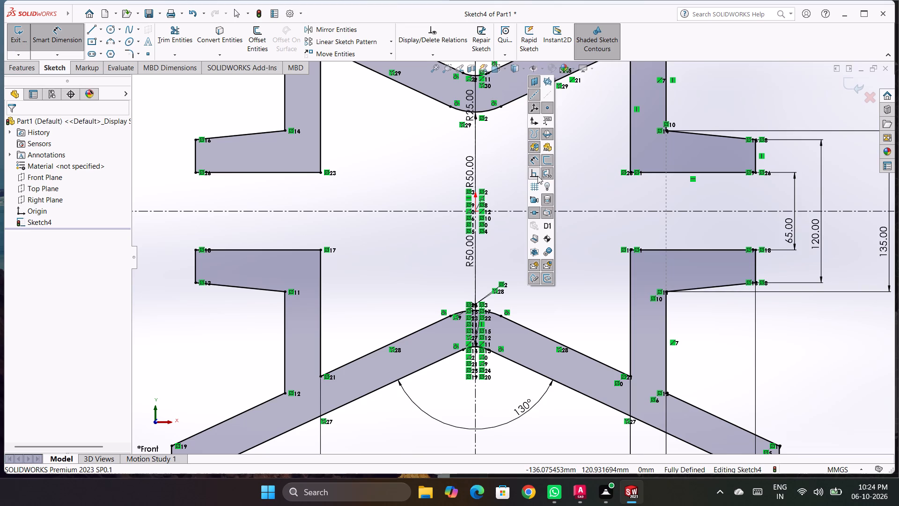
pyautogui.click(538, 176)
pyautogui.click(537, 176)
pyautogui.click(537, 176)
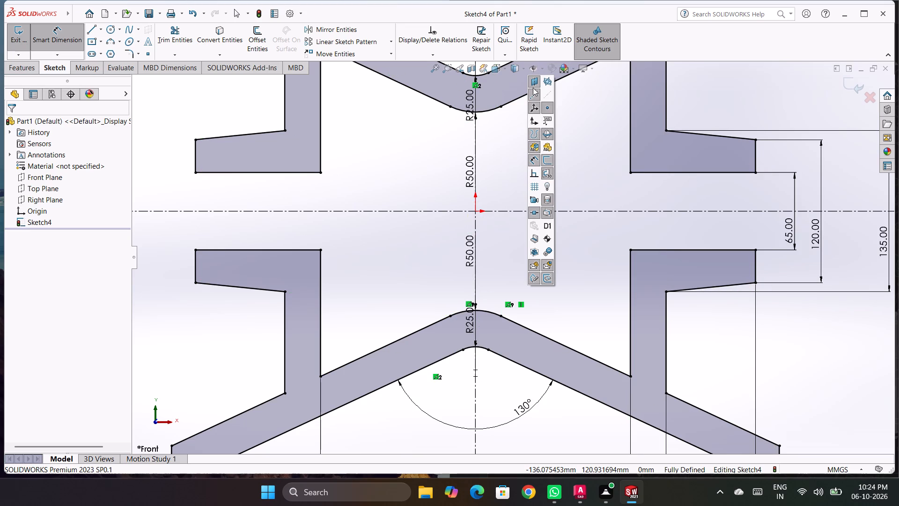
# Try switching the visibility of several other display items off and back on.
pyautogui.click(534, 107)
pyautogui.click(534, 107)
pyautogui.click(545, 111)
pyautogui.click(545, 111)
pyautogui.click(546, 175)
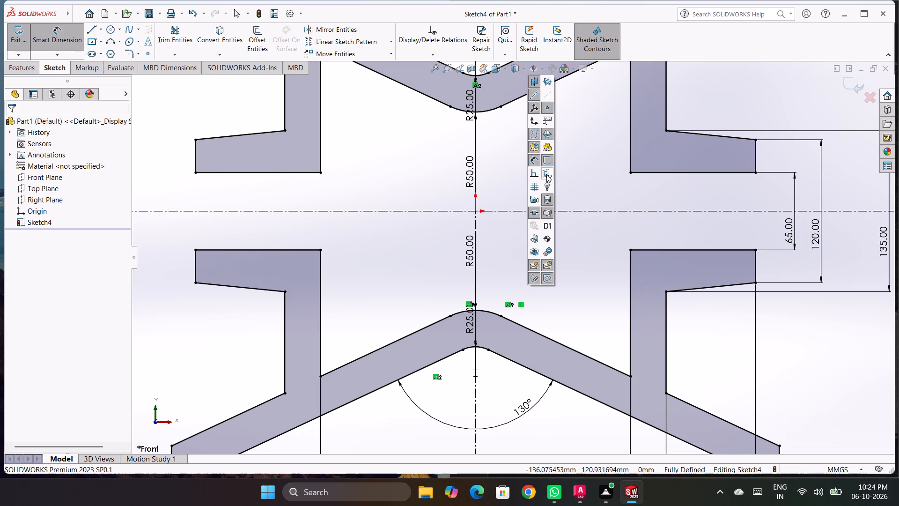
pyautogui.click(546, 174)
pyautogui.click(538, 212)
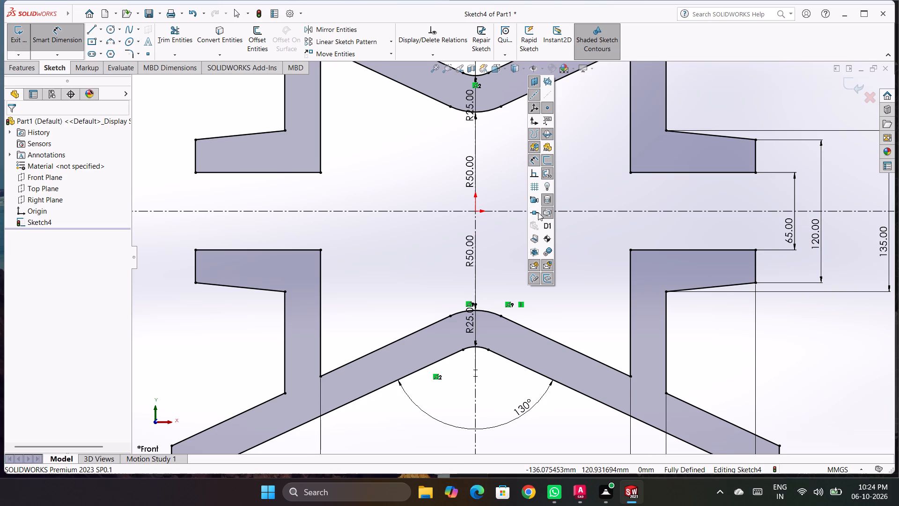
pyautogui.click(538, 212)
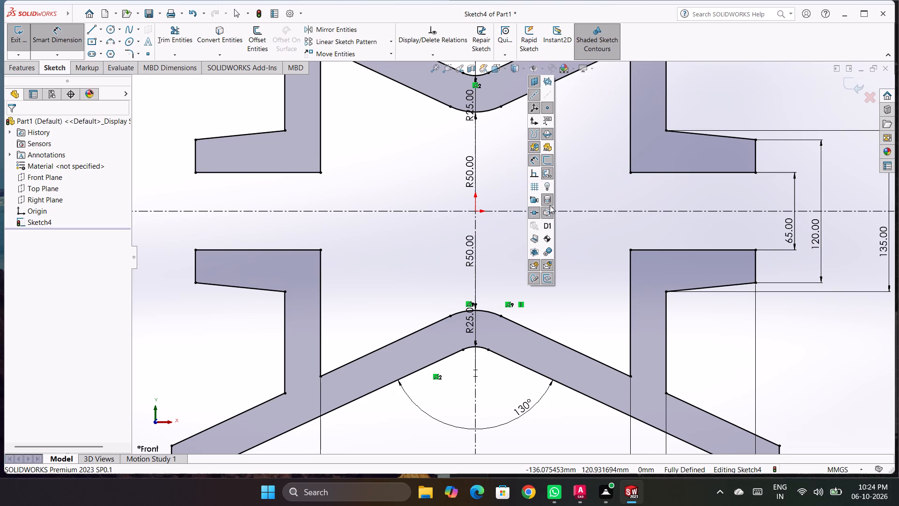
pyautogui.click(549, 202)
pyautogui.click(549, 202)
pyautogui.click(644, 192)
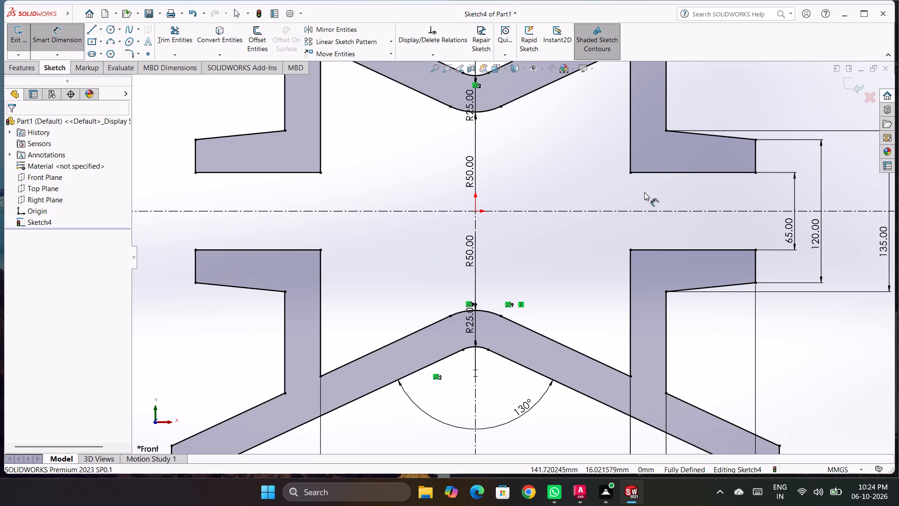
# Examine the whole mirrored profile, its dimensions and the remaining relation symbols near the lower V-shaped band's peak.
pyautogui.scroll(4, 537, 268)
pyautogui.scroll(-1, 557, 210)
pyautogui.scroll(-1, 488, 264)
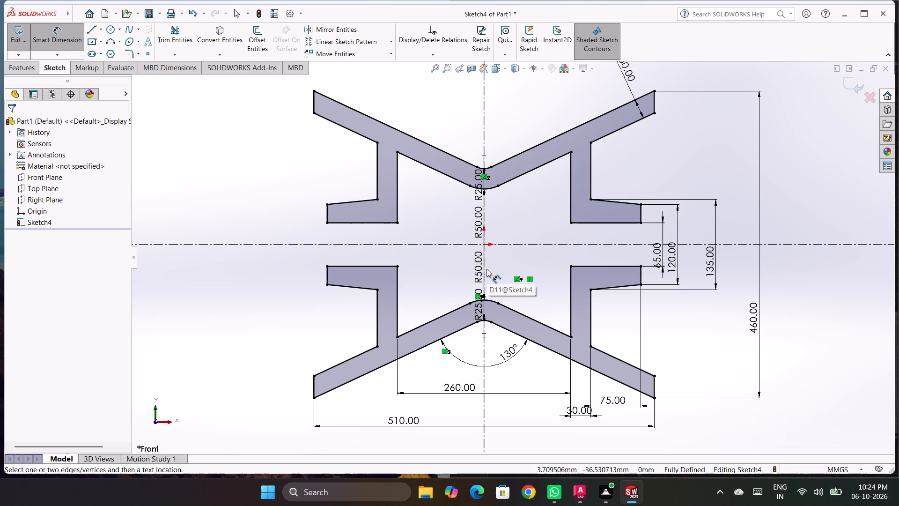
pyautogui.scroll(-3, 391, 319)
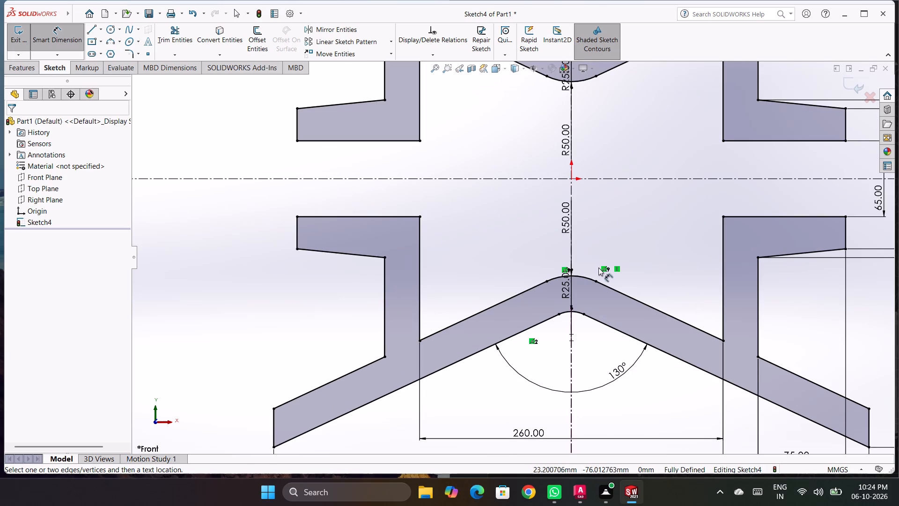
pyautogui.click(603, 268)
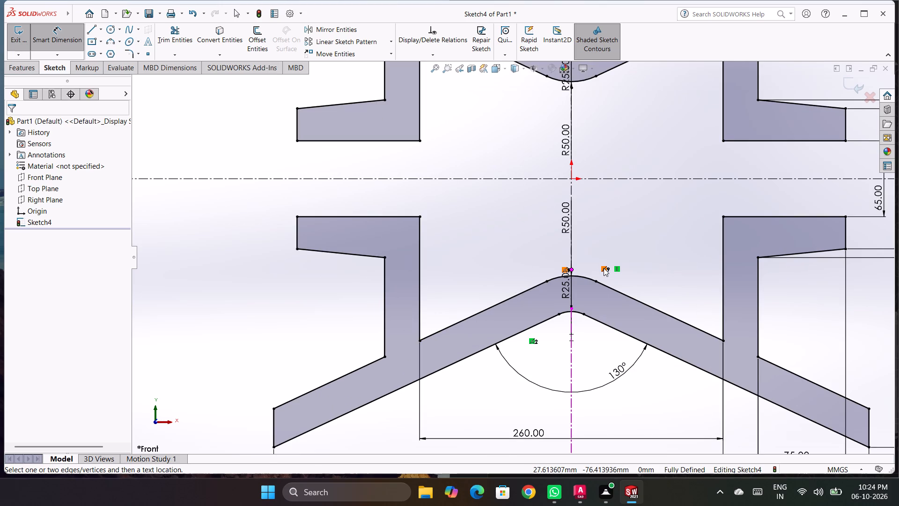
pyautogui.scroll(4, 458, 249)
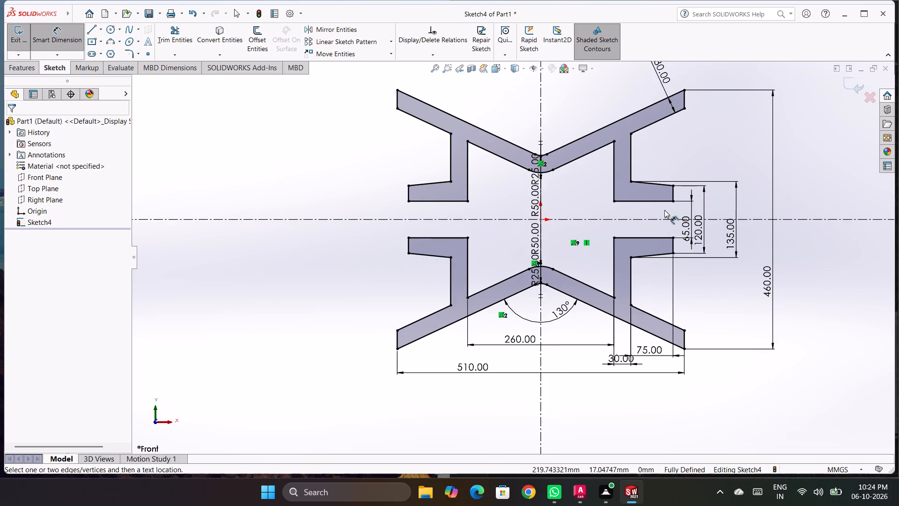
pyautogui.scroll(-2, 670, 206)
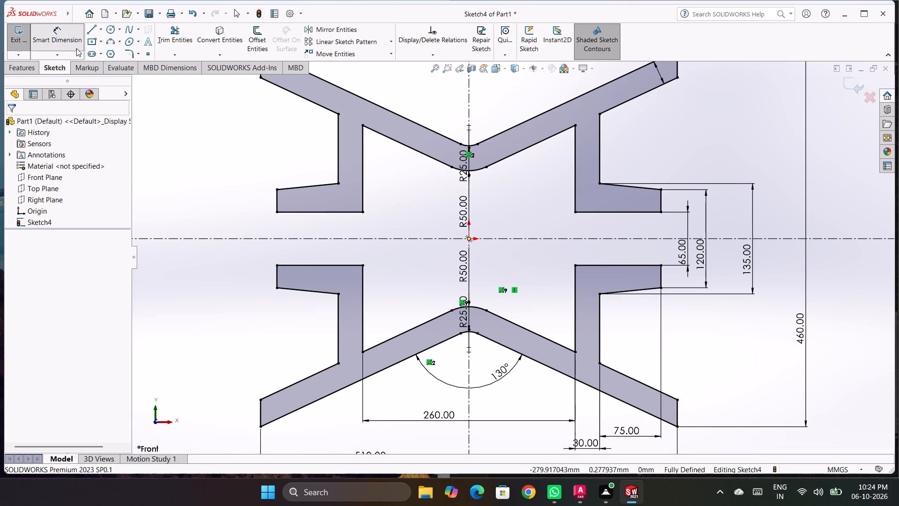
pyautogui.scroll(2, 542, 330)
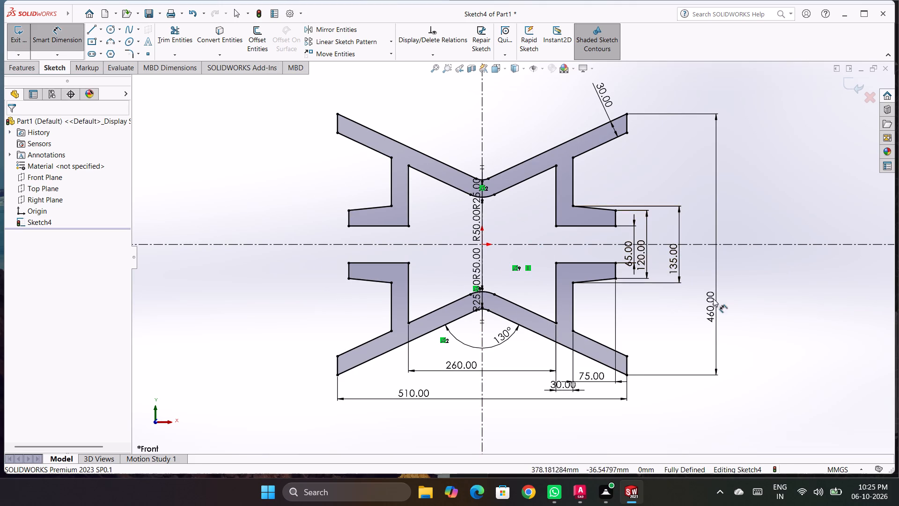
pyautogui.scroll(-1, 792, 329)
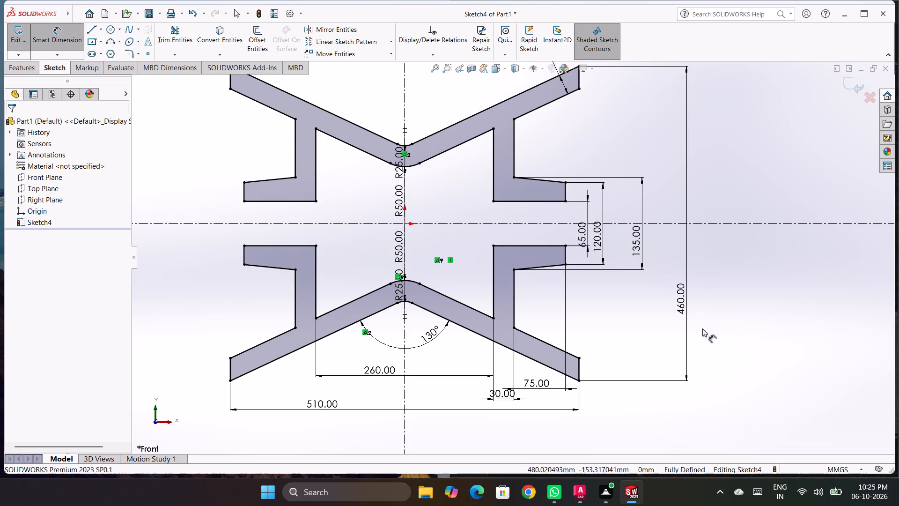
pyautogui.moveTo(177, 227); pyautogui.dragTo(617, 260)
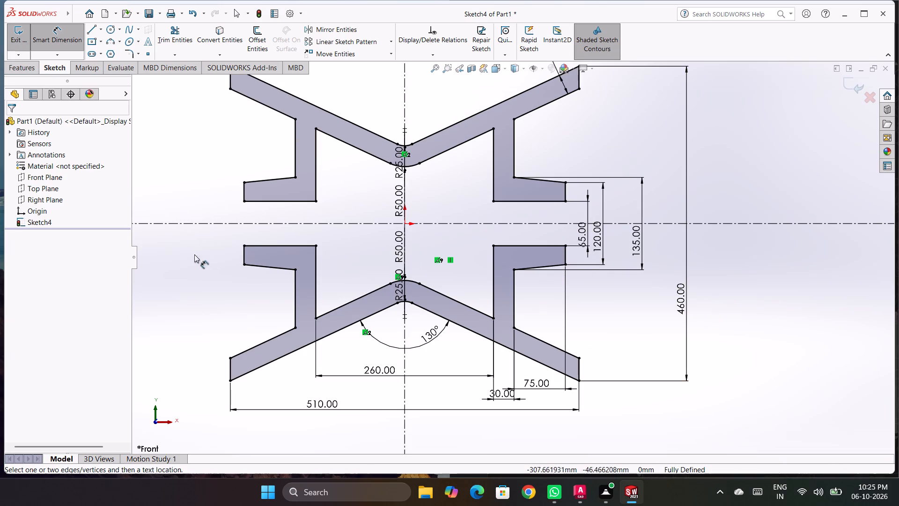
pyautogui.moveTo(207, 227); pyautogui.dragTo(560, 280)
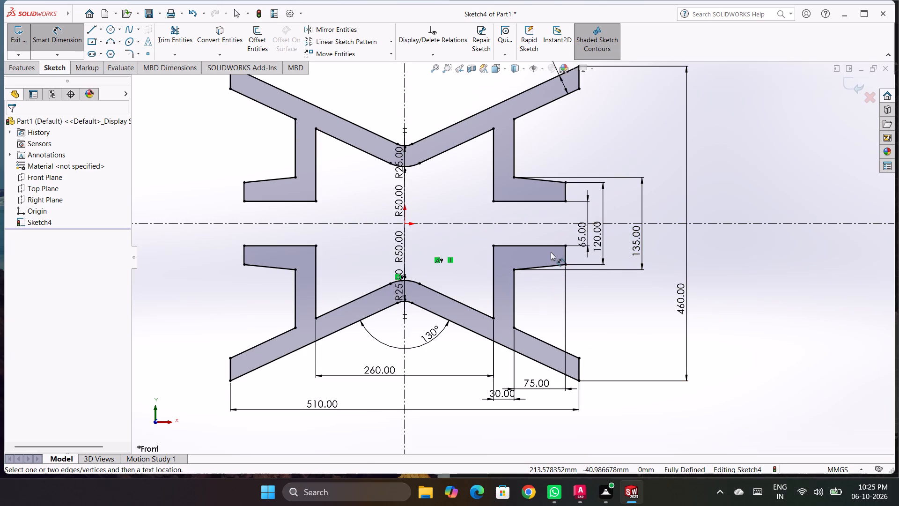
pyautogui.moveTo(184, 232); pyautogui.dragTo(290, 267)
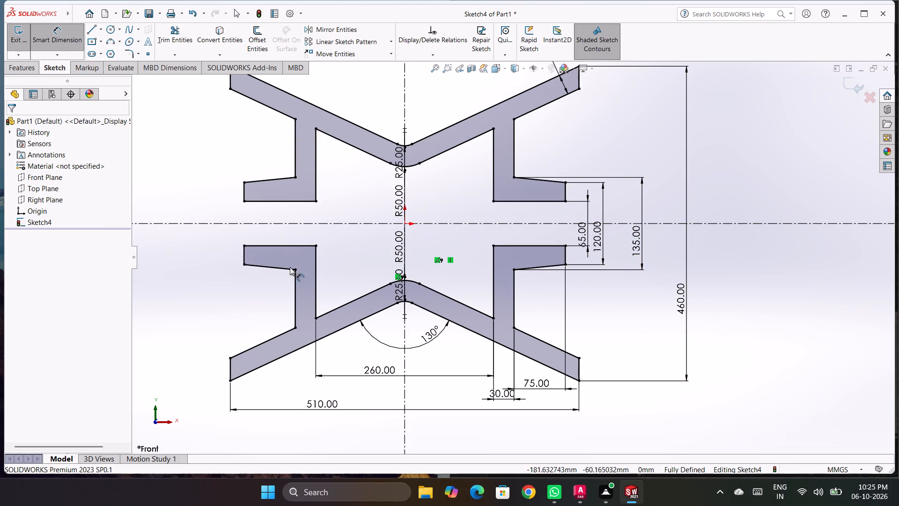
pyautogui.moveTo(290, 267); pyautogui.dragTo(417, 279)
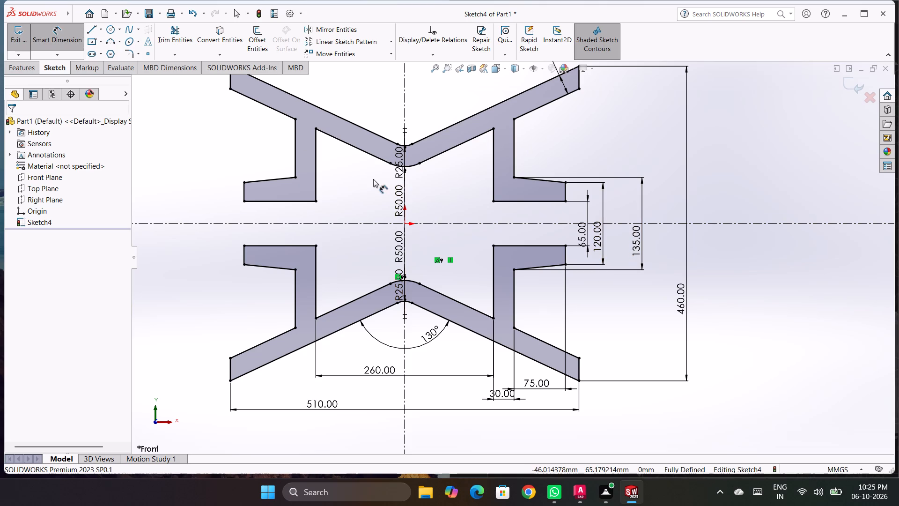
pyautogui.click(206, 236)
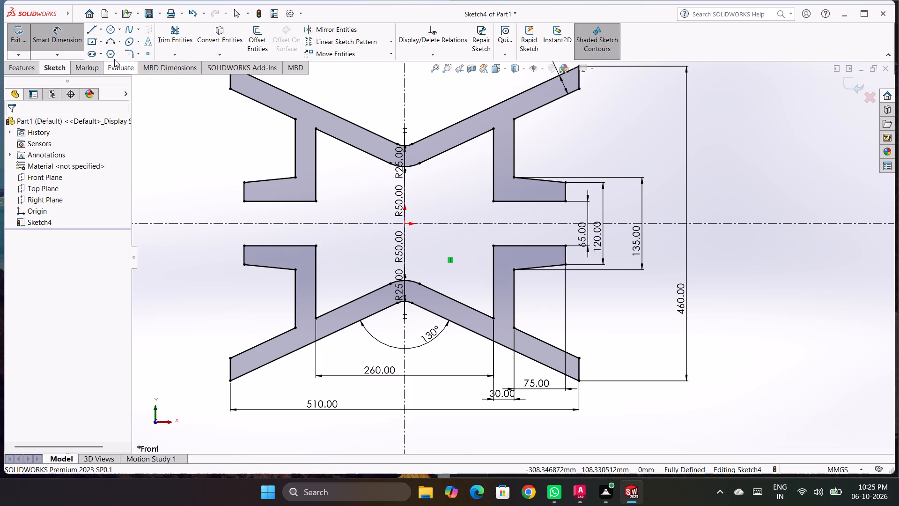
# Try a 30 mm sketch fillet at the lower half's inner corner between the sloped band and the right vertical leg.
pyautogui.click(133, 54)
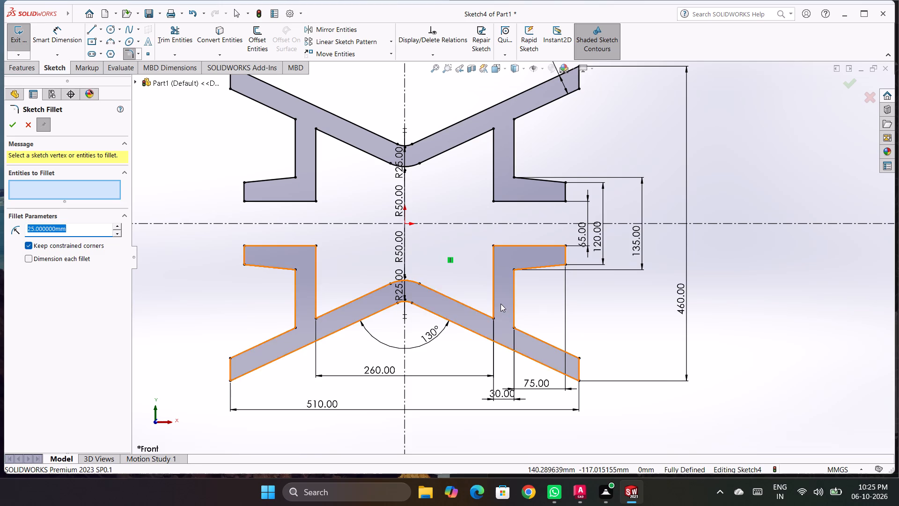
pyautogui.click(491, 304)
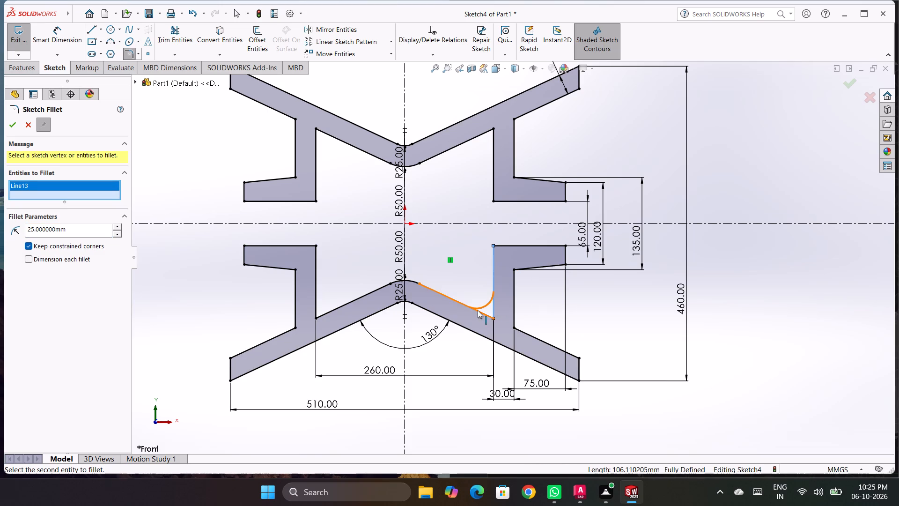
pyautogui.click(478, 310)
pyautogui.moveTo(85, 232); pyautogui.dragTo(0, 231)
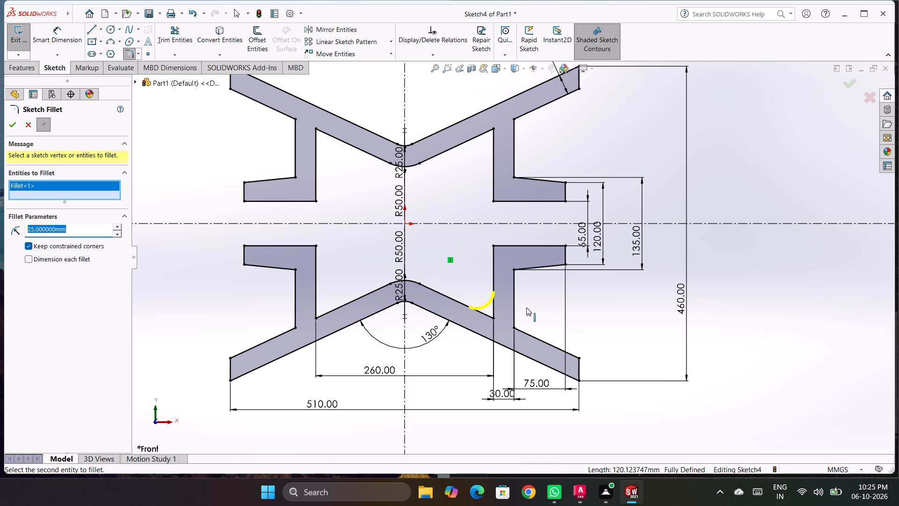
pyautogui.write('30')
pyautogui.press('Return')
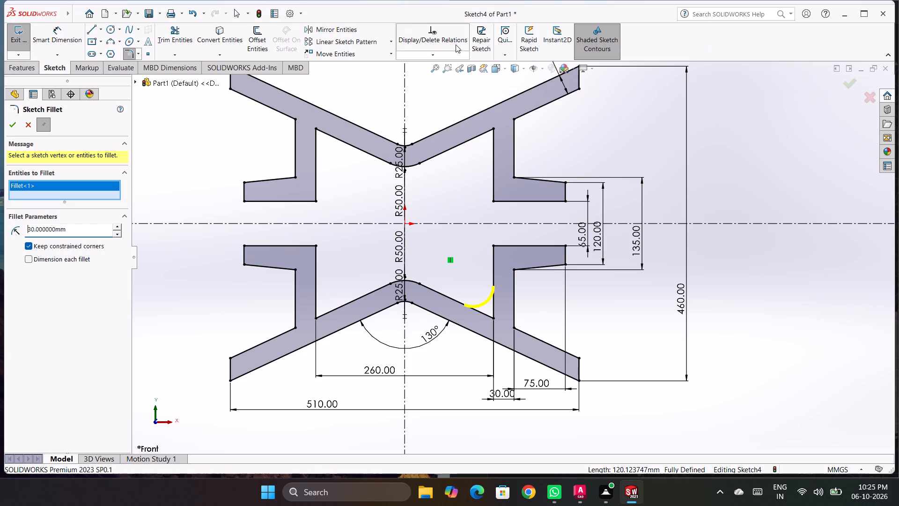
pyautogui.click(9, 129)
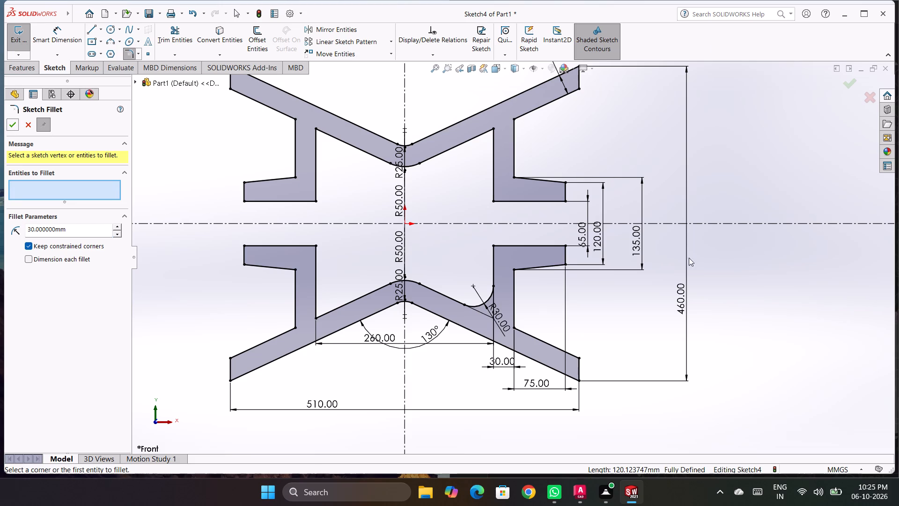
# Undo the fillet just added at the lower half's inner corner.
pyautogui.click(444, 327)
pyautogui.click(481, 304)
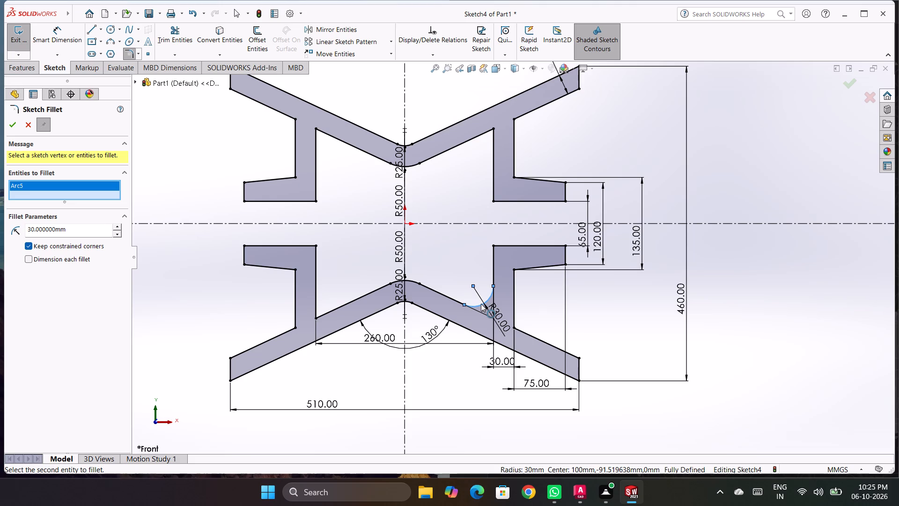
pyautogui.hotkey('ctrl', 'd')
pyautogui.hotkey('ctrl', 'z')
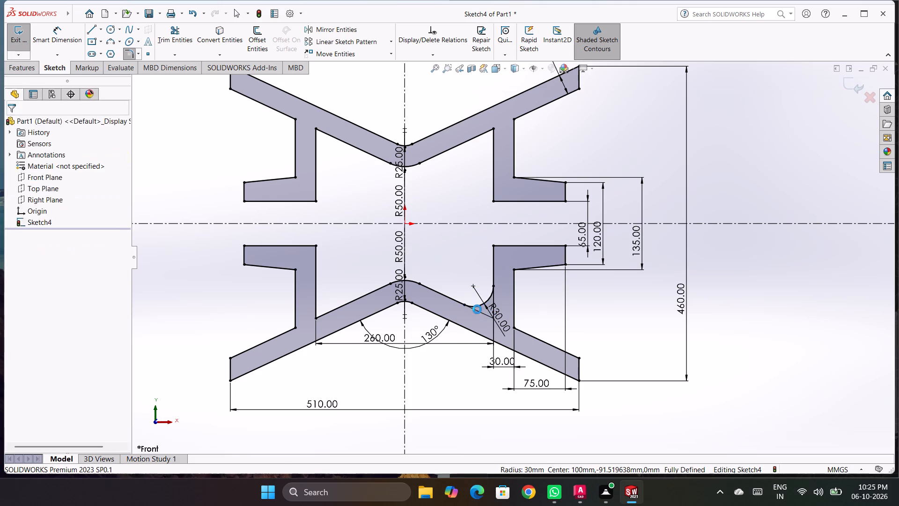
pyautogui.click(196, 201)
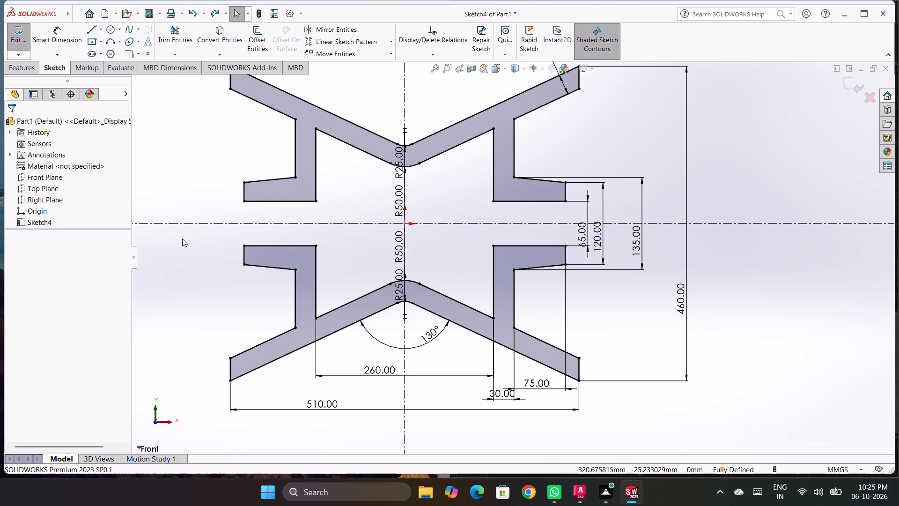
# Convert the entire lower half of the profile, below the horizontal centerline, to construction geometry.
pyautogui.moveTo(180, 236); pyautogui.dragTo(729, 437)
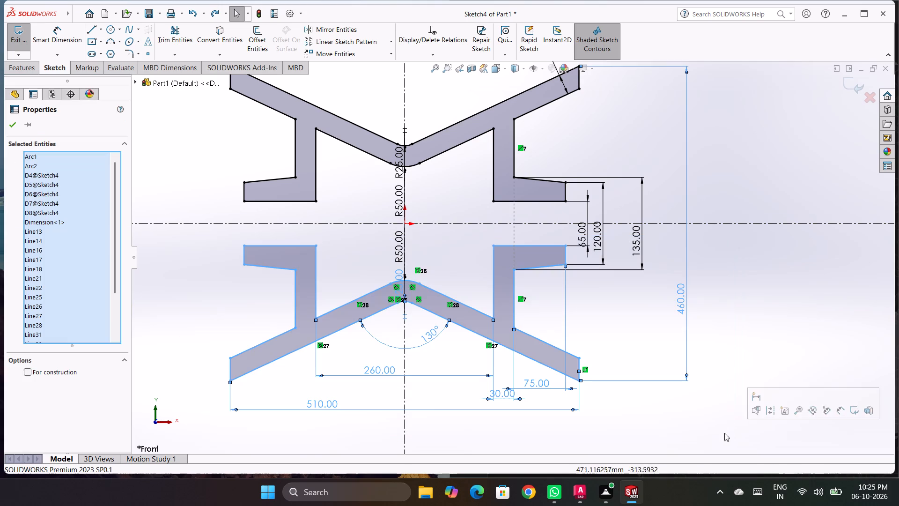
pyautogui.rightClick(312, 320)
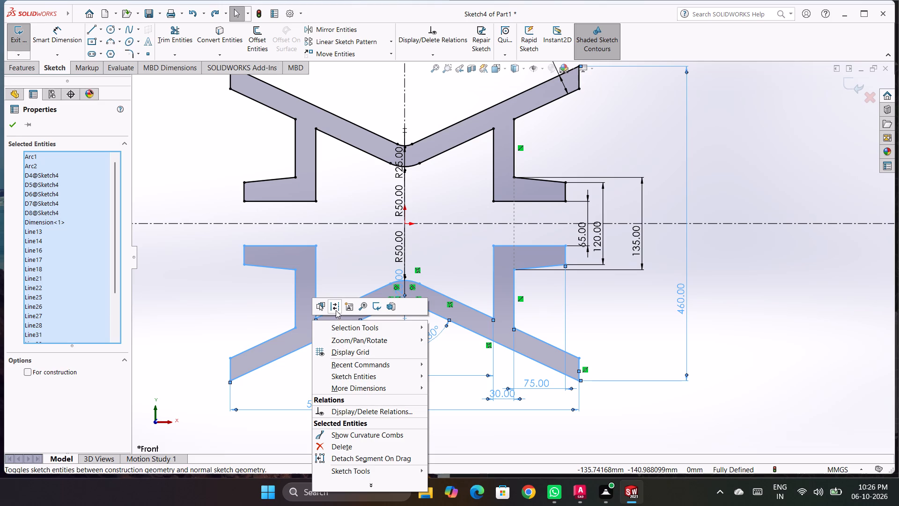
pyautogui.click(336, 310)
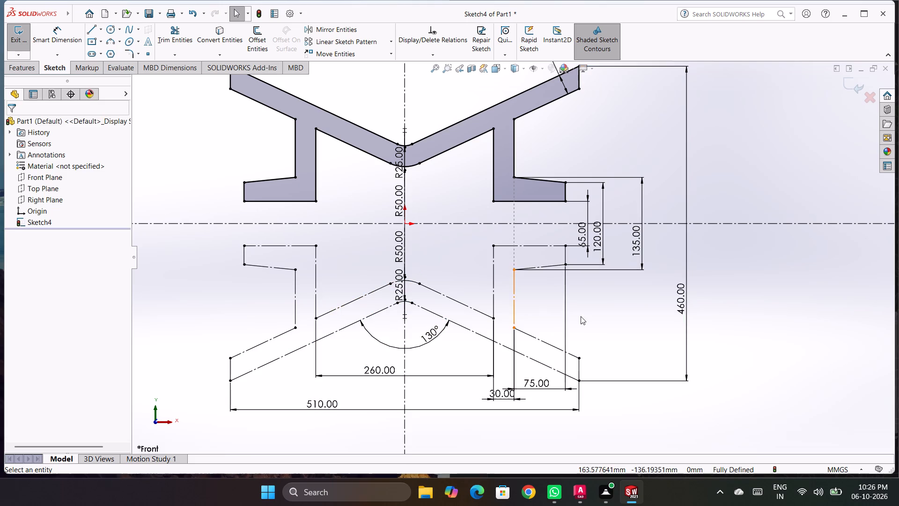
pyautogui.click(806, 286)
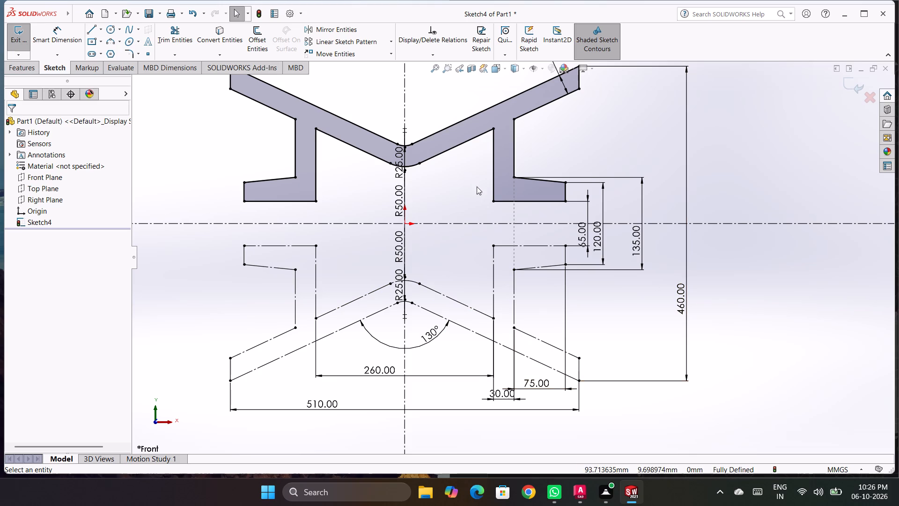
# Add 30 mm sketch fillets at the upper half's two inner corners, where the V-shaped band meets the vertical legs.
pyautogui.scroll(2, 394, 332)
pyautogui.scroll(-3, 582, 119)
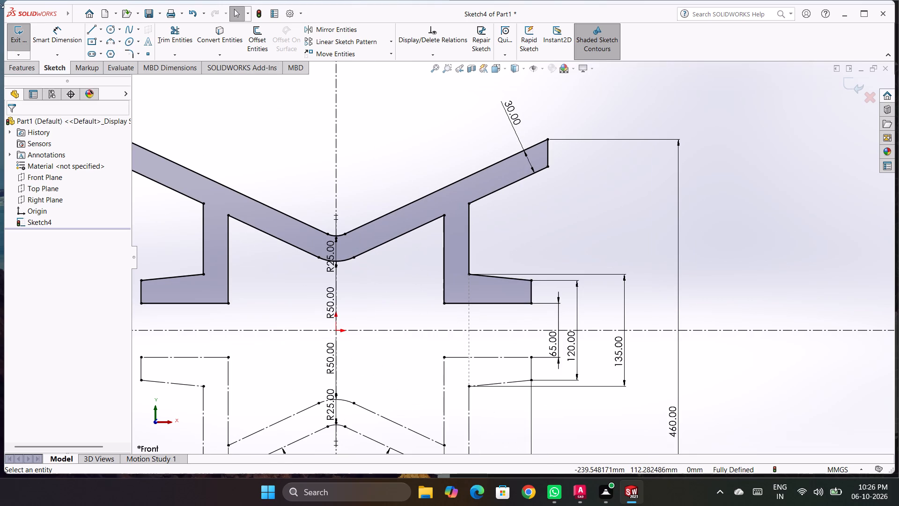
pyautogui.click(133, 55)
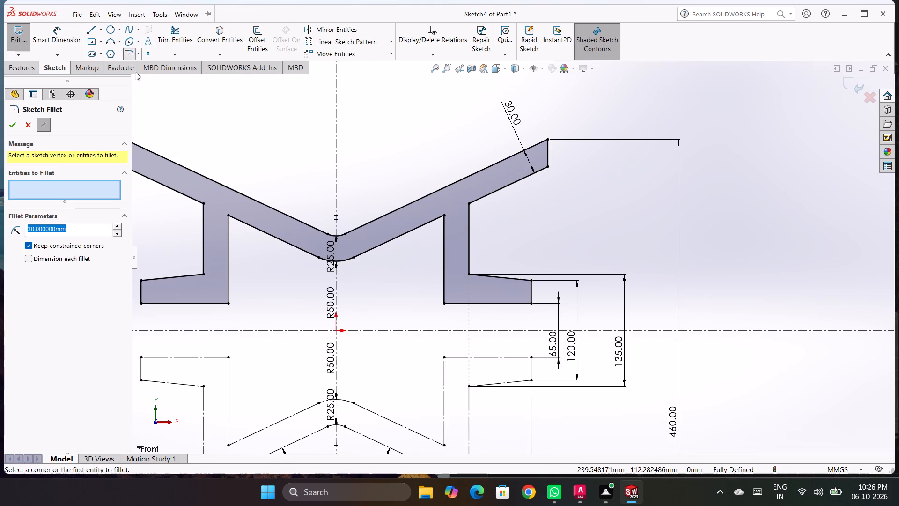
pyautogui.click(434, 220)
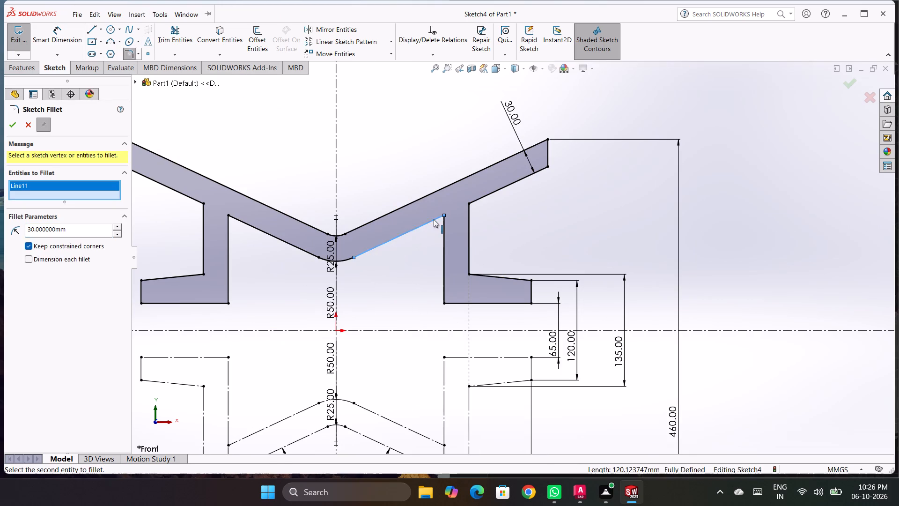
pyautogui.click(442, 229)
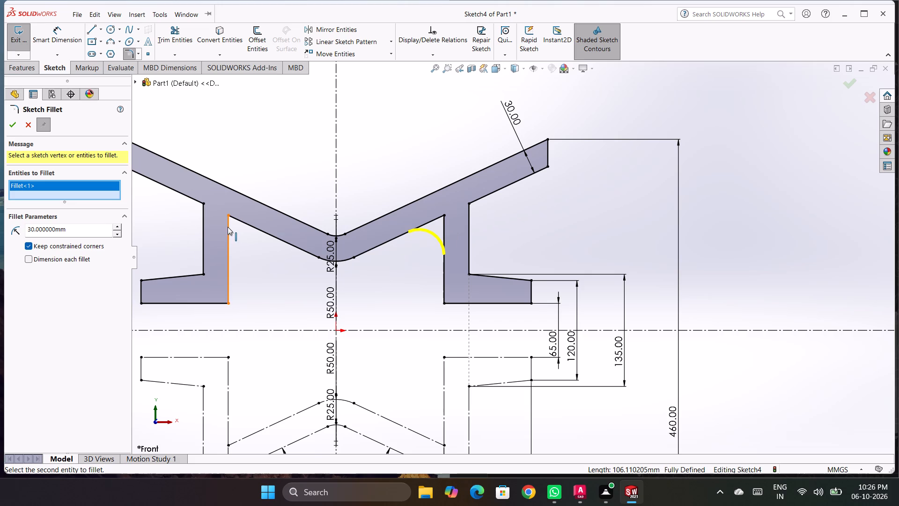
pyautogui.click(226, 215)
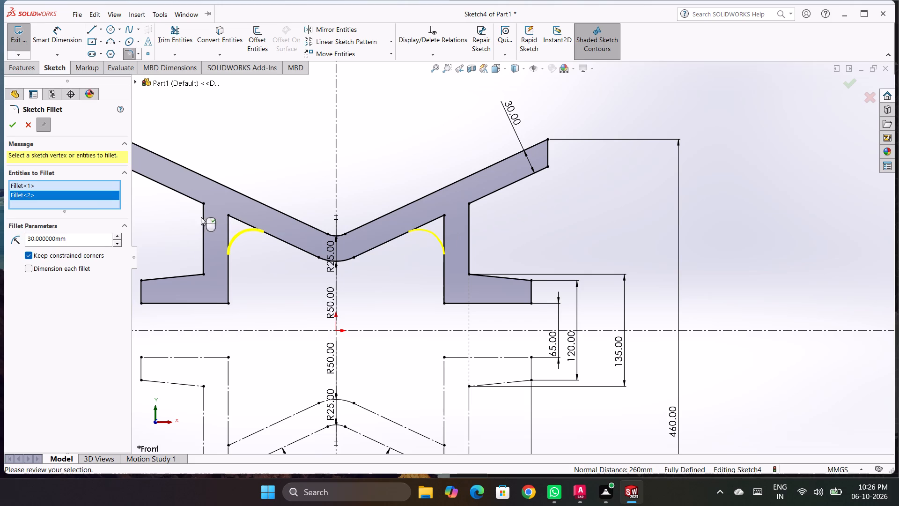
pyautogui.click(16, 123)
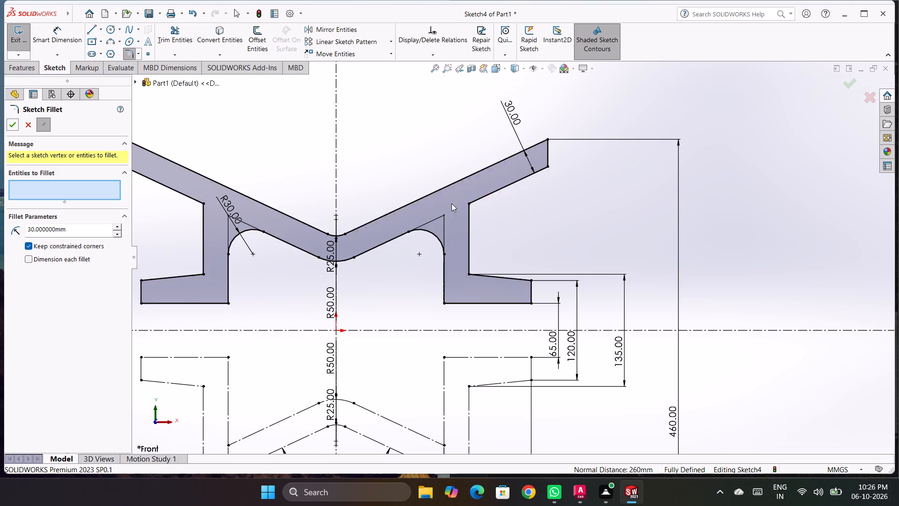
# Add 30 mm sketch fillets at both ends of each upper vertical leg's outer edge, where it meets the sloped arm and the tapered foot.
pyautogui.click(468, 201)
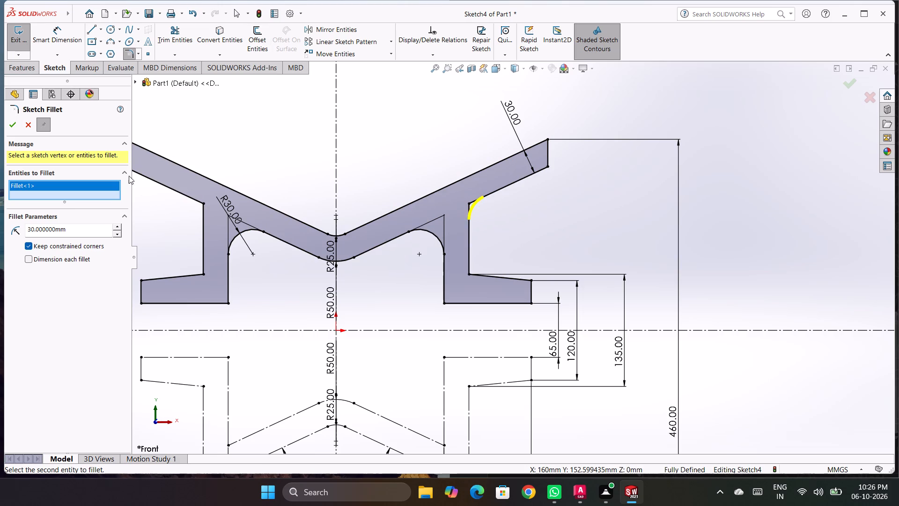
pyautogui.click(204, 202)
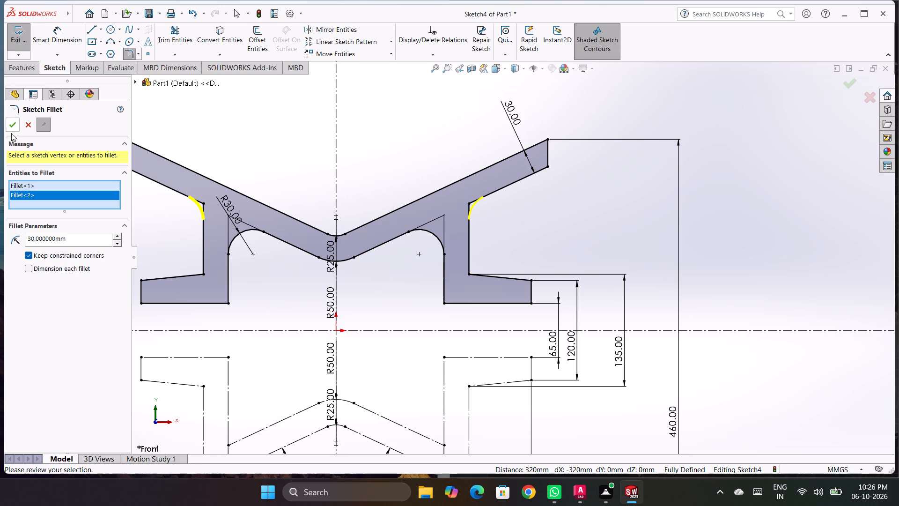
pyautogui.click(14, 127)
pyautogui.scroll(1, 377, 313)
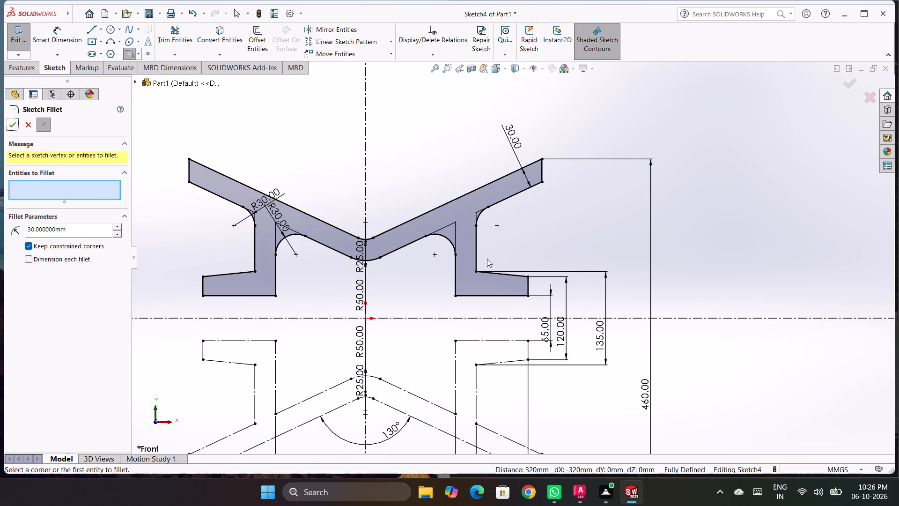
pyautogui.click(477, 271)
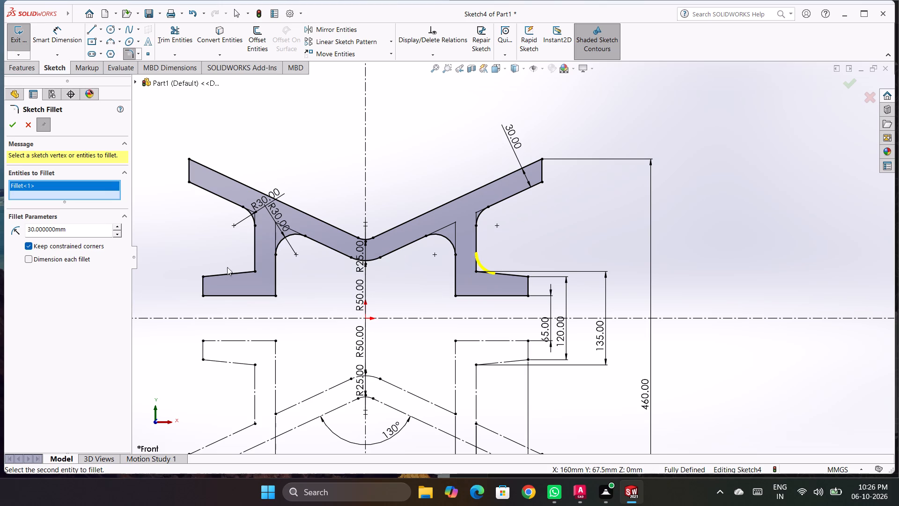
pyautogui.click(255, 269)
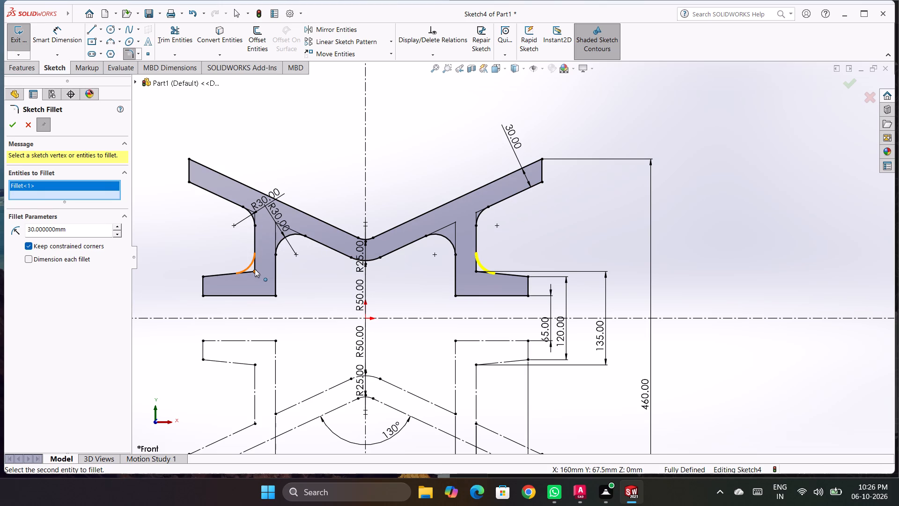
pyautogui.click(12, 123)
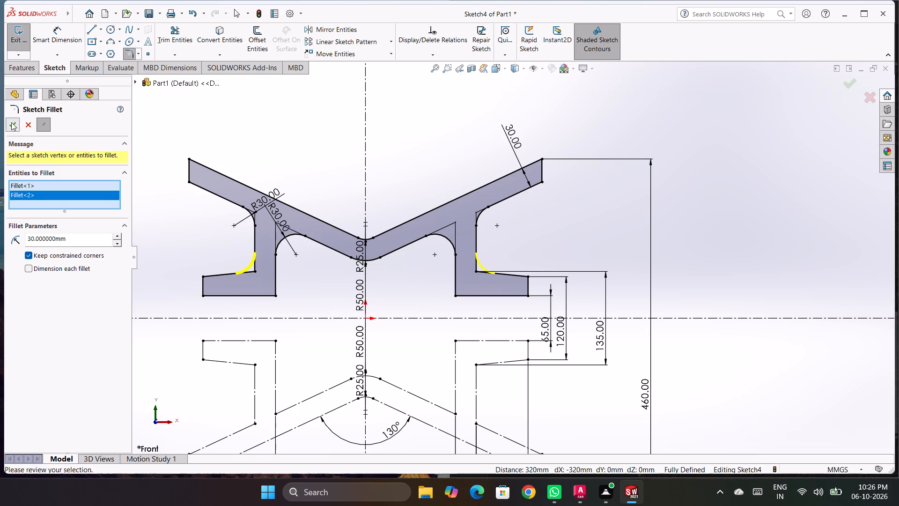
pyautogui.click(605, 245)
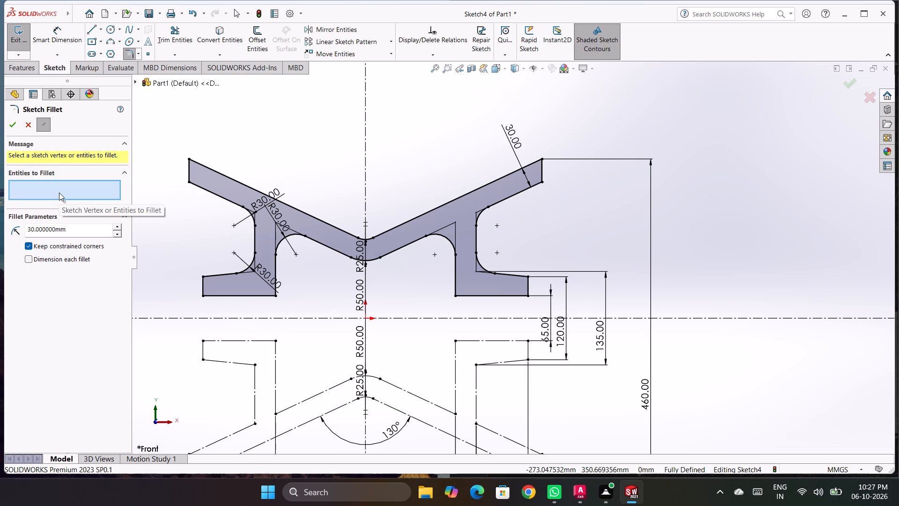
# Add 12 mm sketch fillets at the top outer corners of both sloped arms in the upper half.
pyautogui.moveTo(87, 226); pyautogui.dragTo(0, 225)
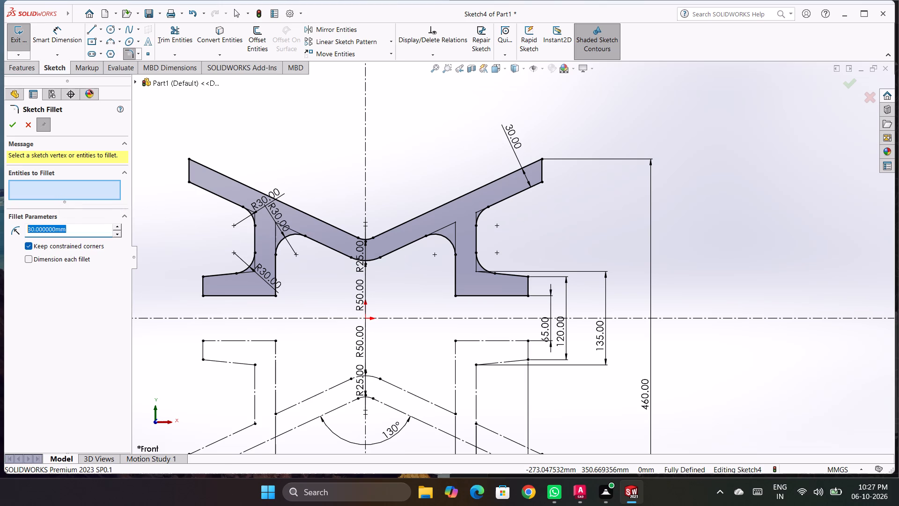
pyautogui.moveTo(0, 225); pyautogui.dragTo(0, 230)
pyautogui.write('12')
pyautogui.press('Return')
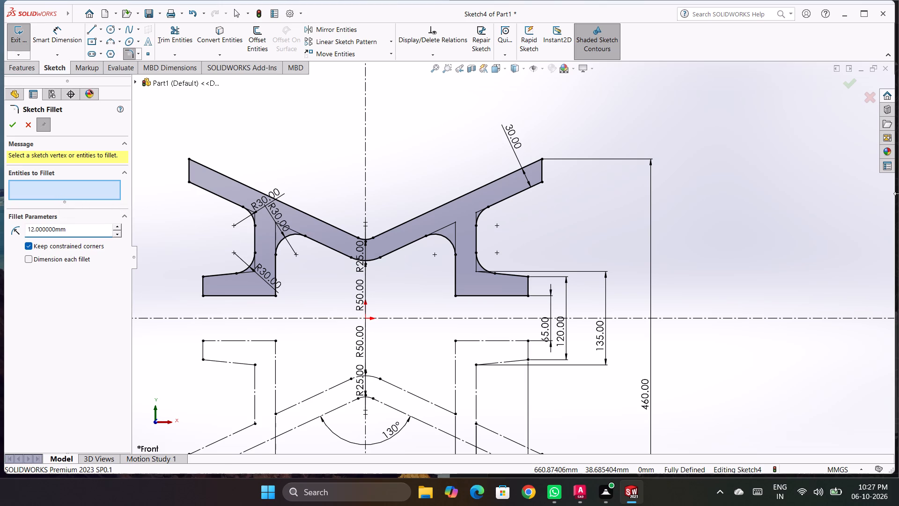
pyautogui.click(542, 158)
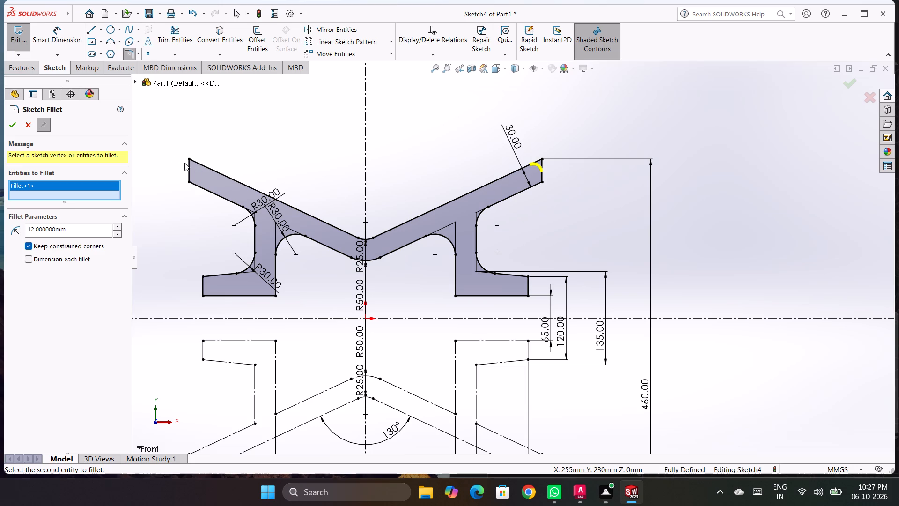
pyautogui.click(189, 158)
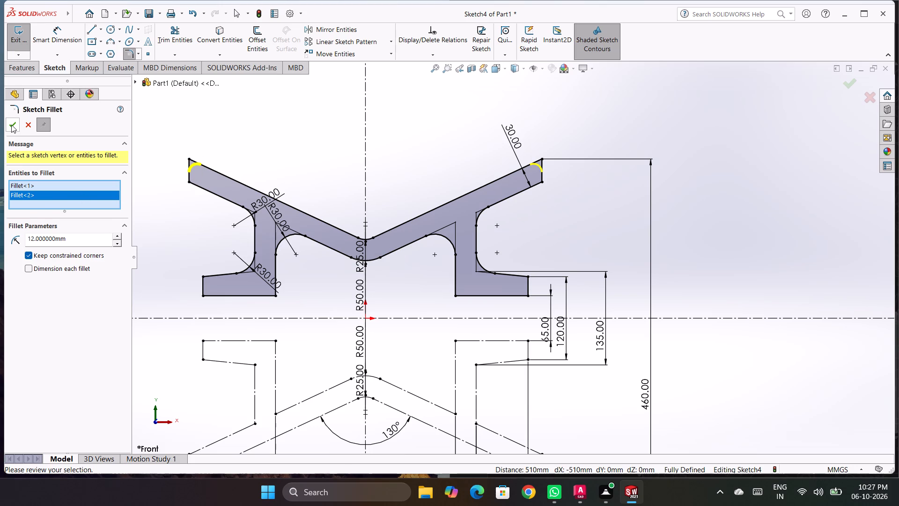
pyautogui.click(11, 124)
pyautogui.click(644, 141)
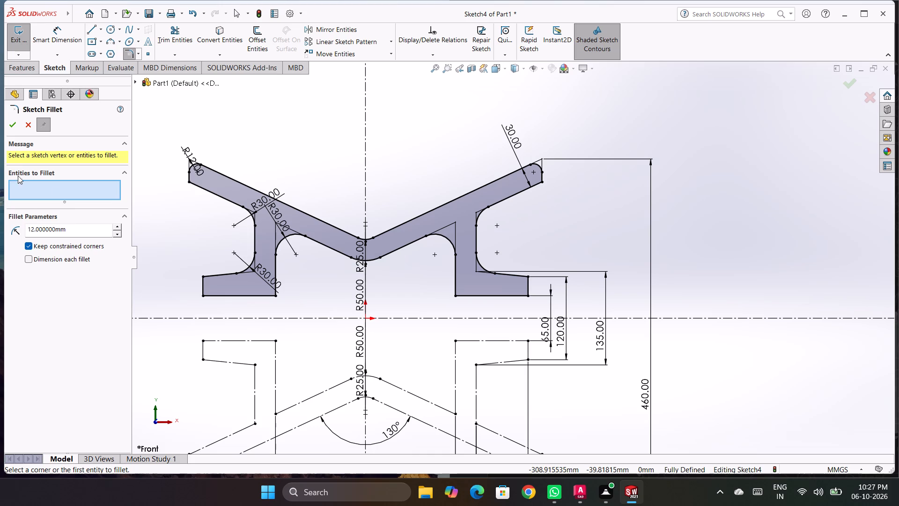
# Add 10 mm sketch fillets at the upper outer corners of both tapered feet in the upper half.
pyautogui.moveTo(77, 230); pyautogui.dragTo(0, 268)
pyautogui.write('10')
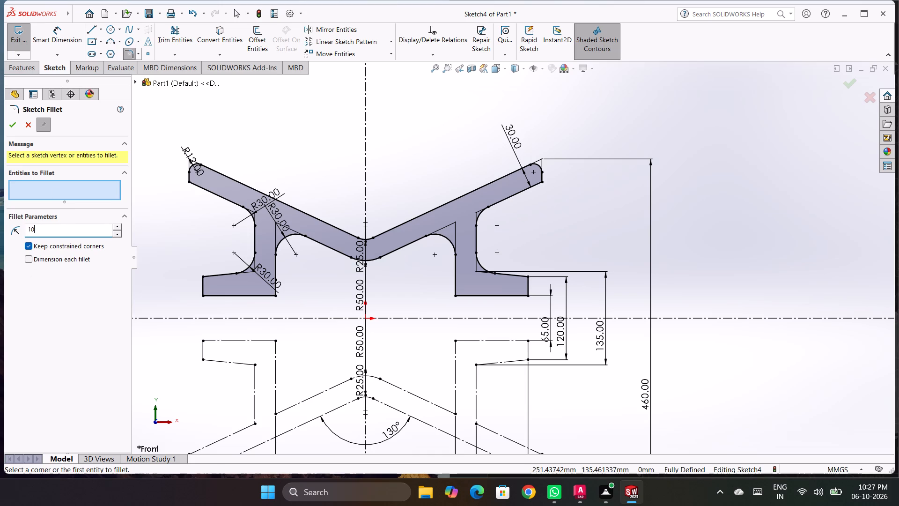
pyautogui.press('Return')
pyautogui.click(30, 180)
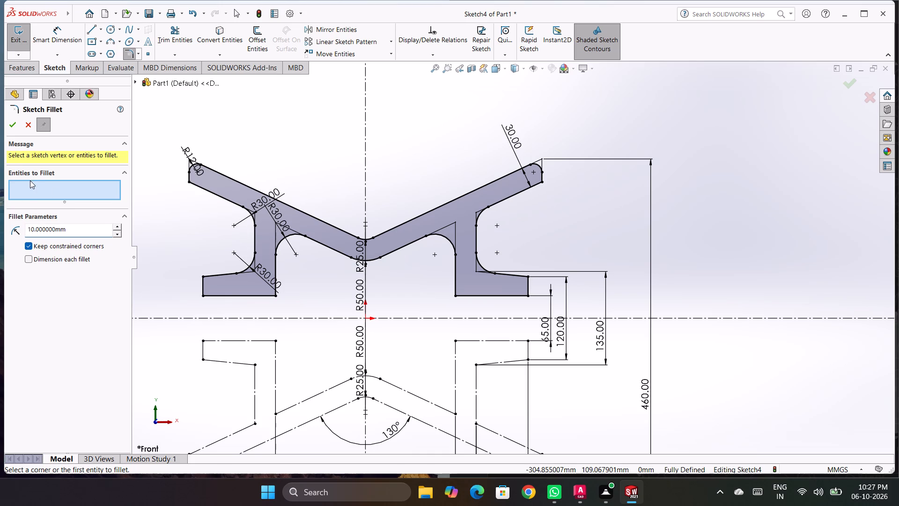
pyautogui.click(35, 186)
pyautogui.click(529, 277)
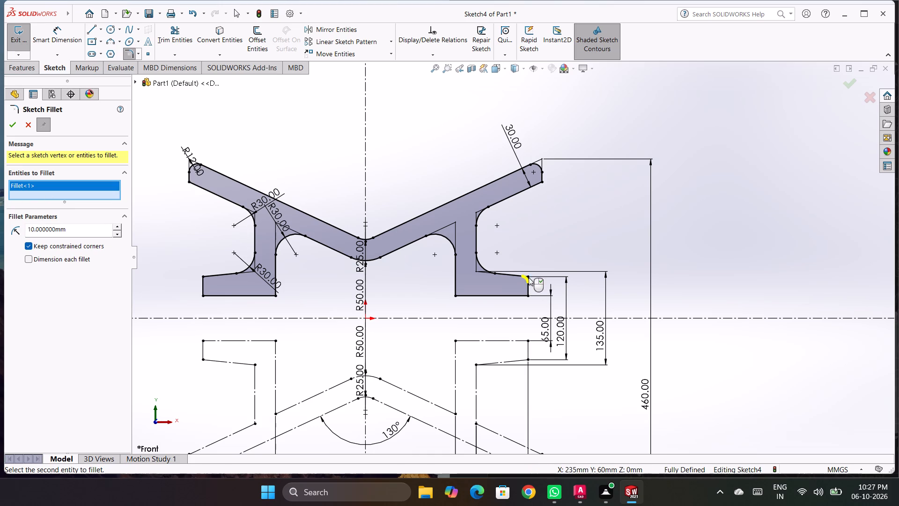
pyautogui.click(202, 276)
pyautogui.click(15, 125)
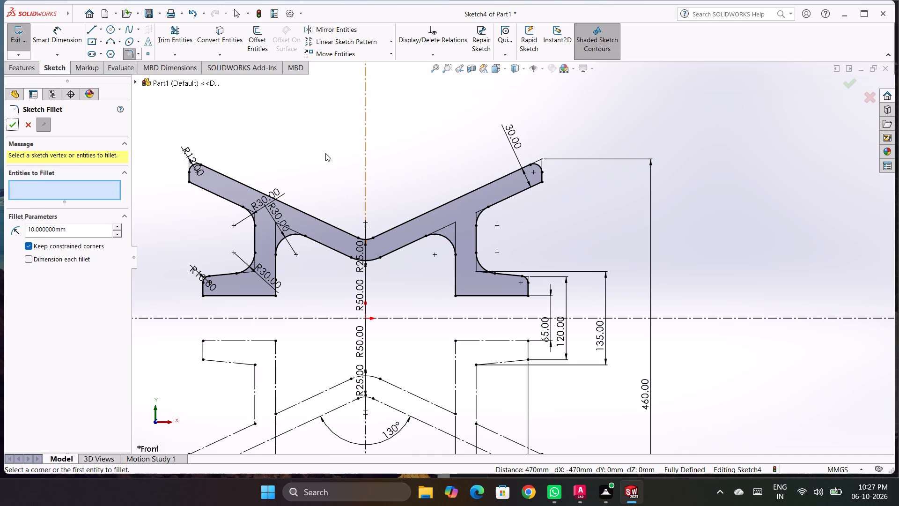
pyautogui.click(11, 123)
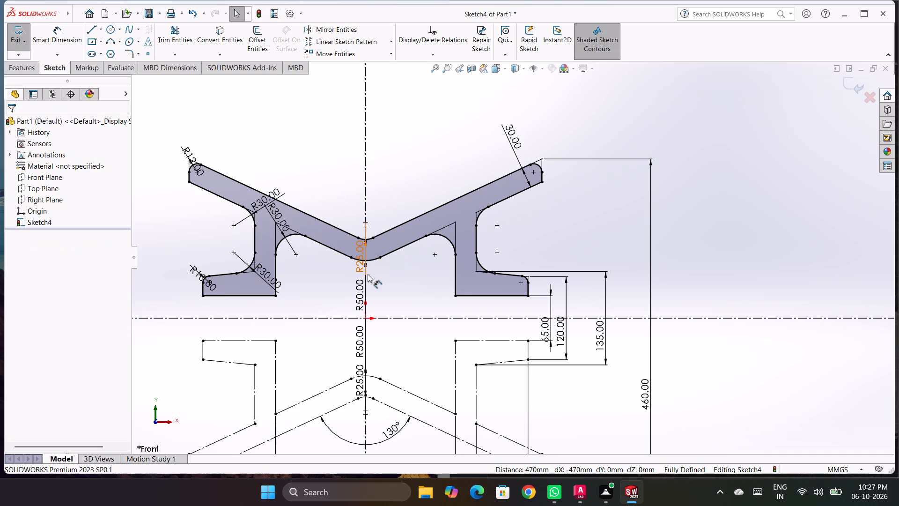
# Finish the sketch and revolve the profile 360° about the horizontal centerline as a Revolved Boss/Base.
pyautogui.scroll(-3, 403, 286)
pyautogui.scroll(4, 403, 287)
pyautogui.scroll(-2, 403, 286)
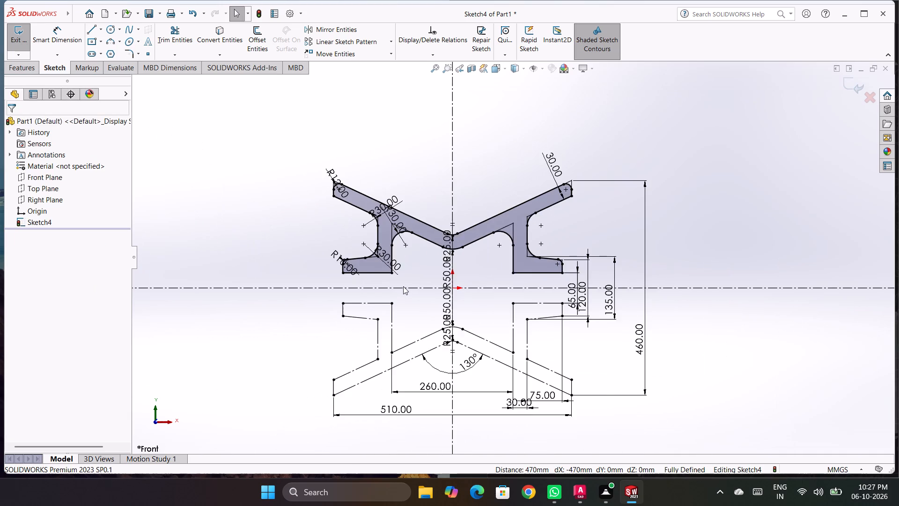
pyautogui.click(16, 30)
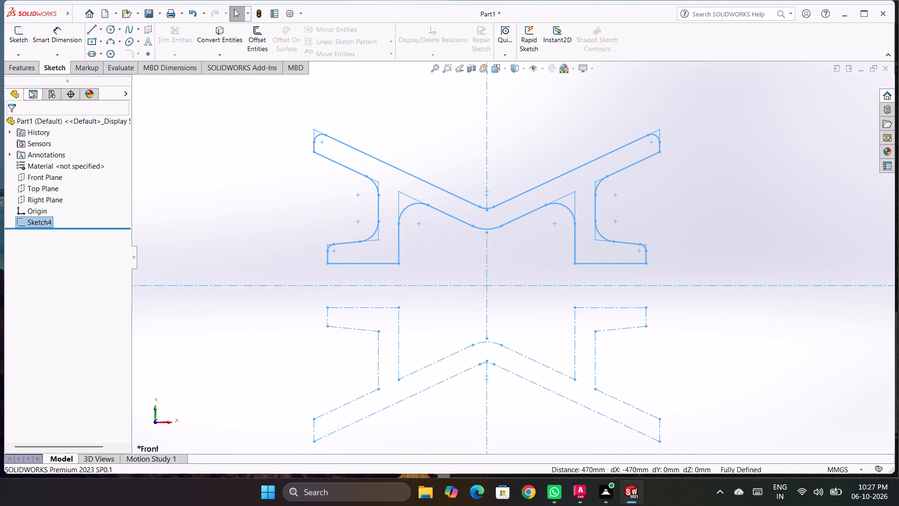
pyautogui.click(35, 66)
pyautogui.click(52, 40)
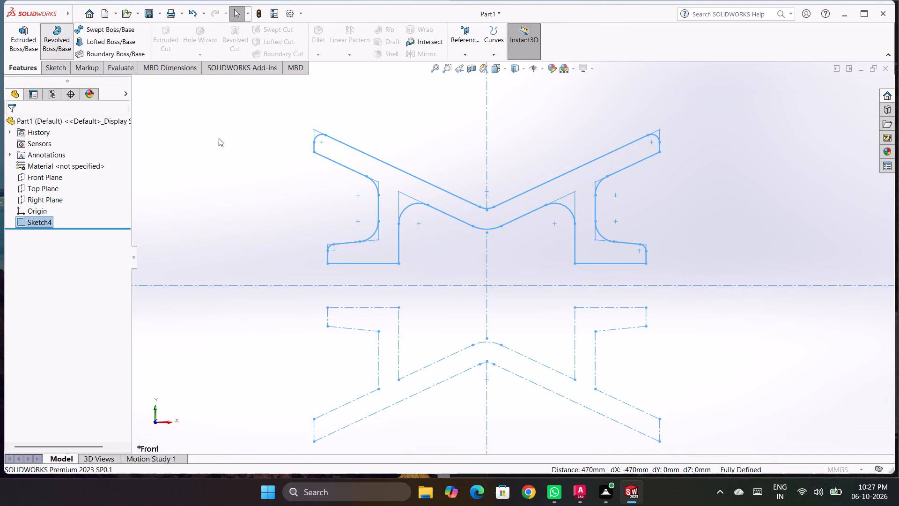
pyautogui.click(528, 256)
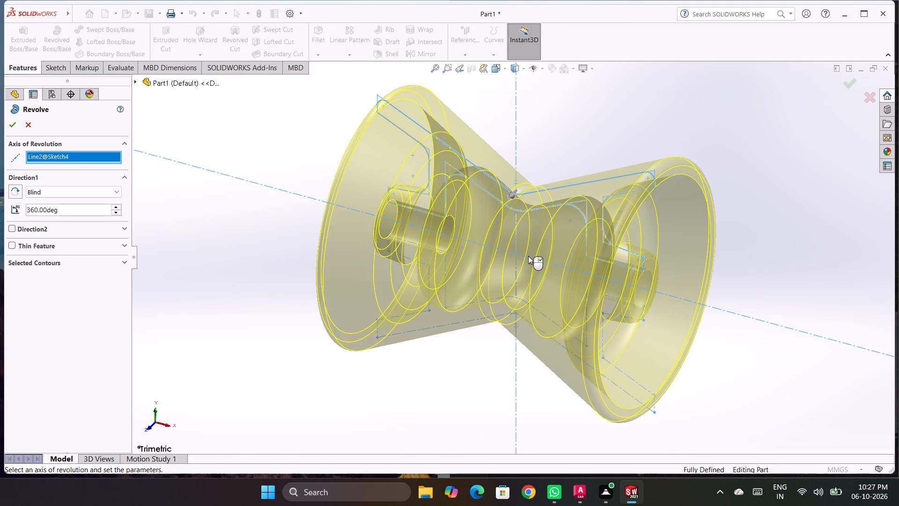
pyautogui.click(10, 120)
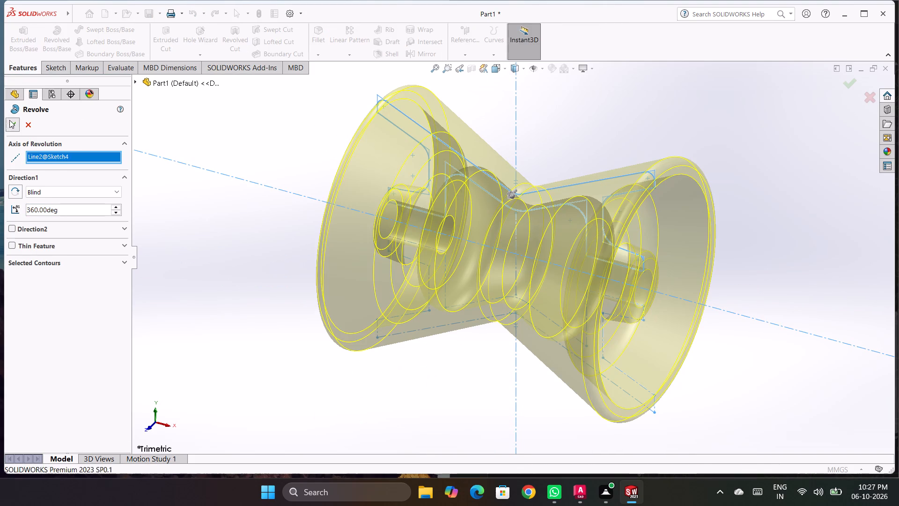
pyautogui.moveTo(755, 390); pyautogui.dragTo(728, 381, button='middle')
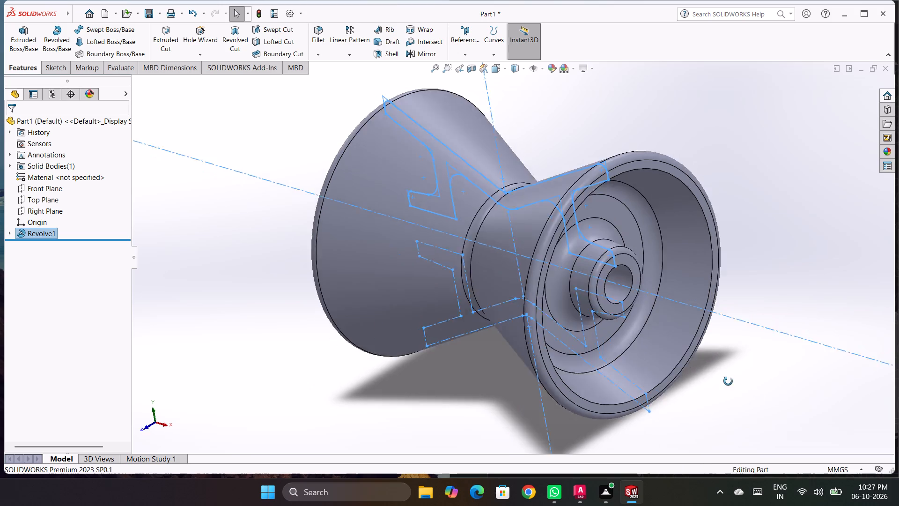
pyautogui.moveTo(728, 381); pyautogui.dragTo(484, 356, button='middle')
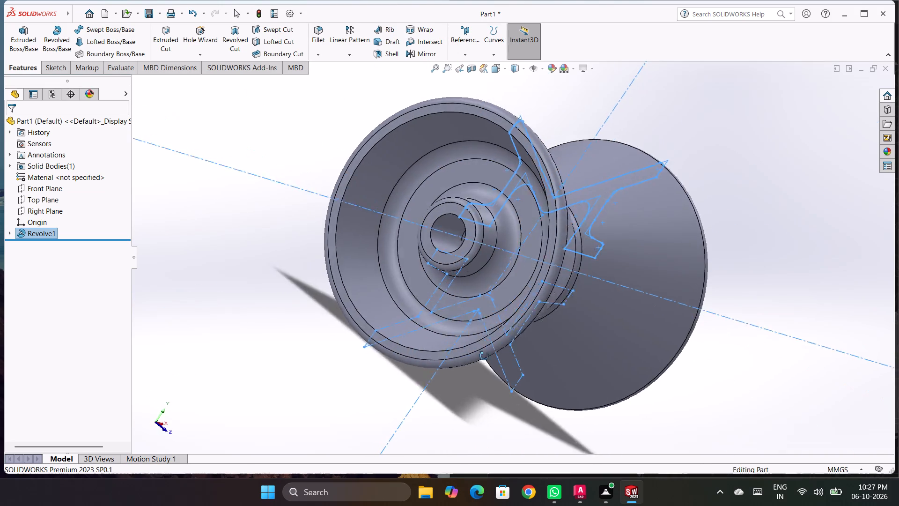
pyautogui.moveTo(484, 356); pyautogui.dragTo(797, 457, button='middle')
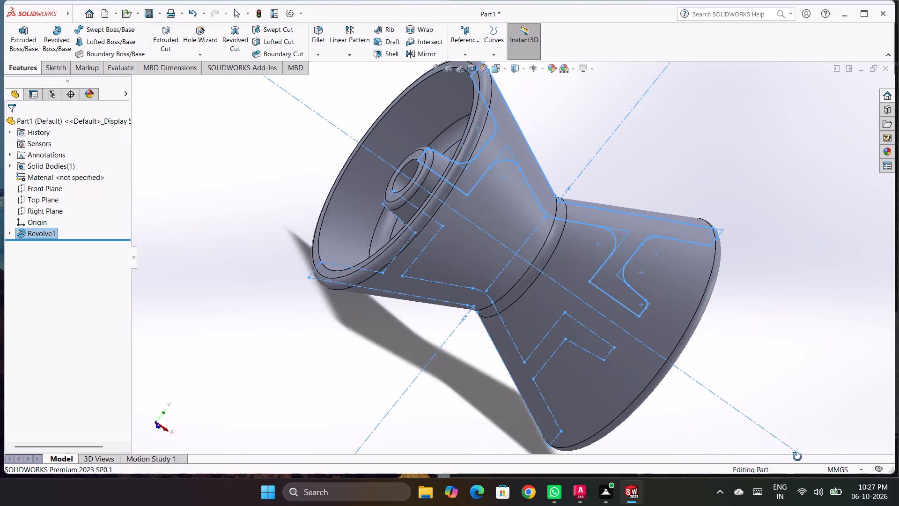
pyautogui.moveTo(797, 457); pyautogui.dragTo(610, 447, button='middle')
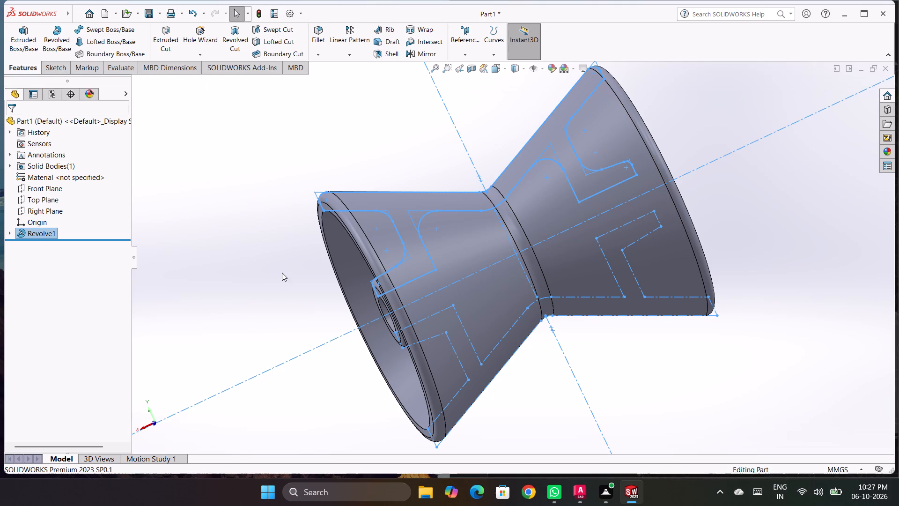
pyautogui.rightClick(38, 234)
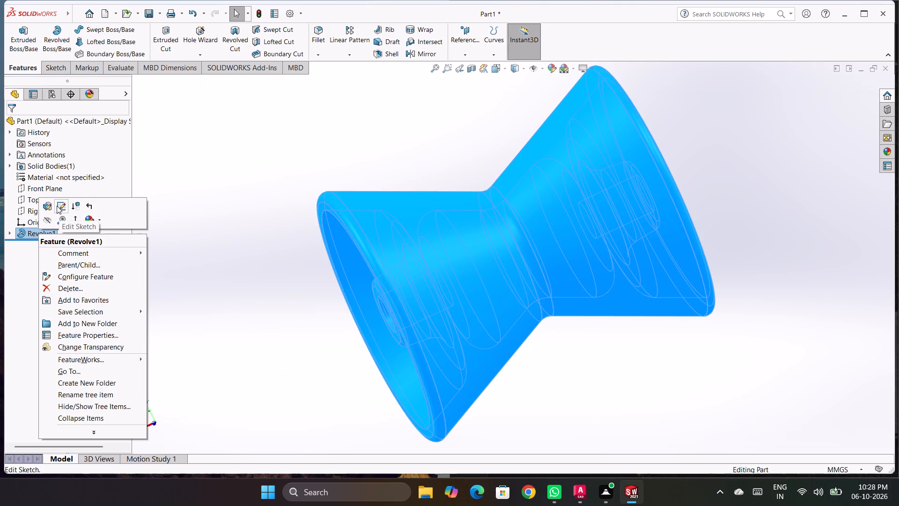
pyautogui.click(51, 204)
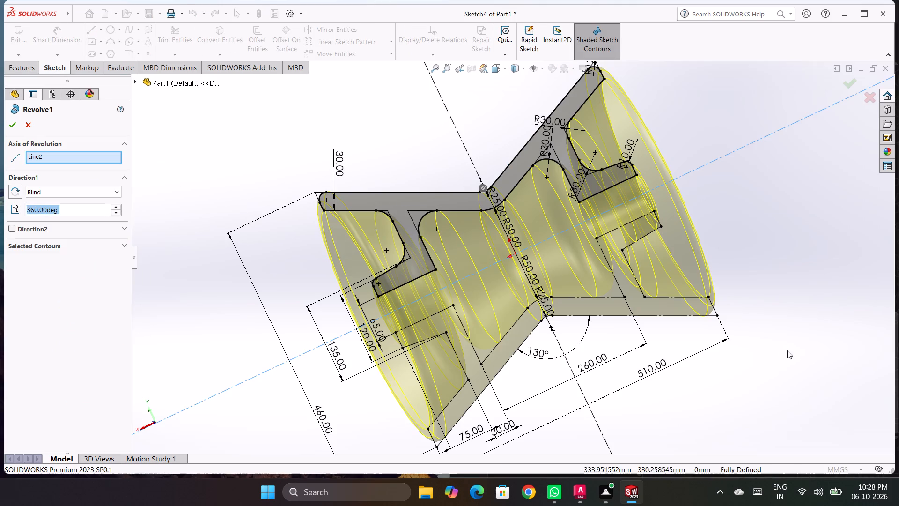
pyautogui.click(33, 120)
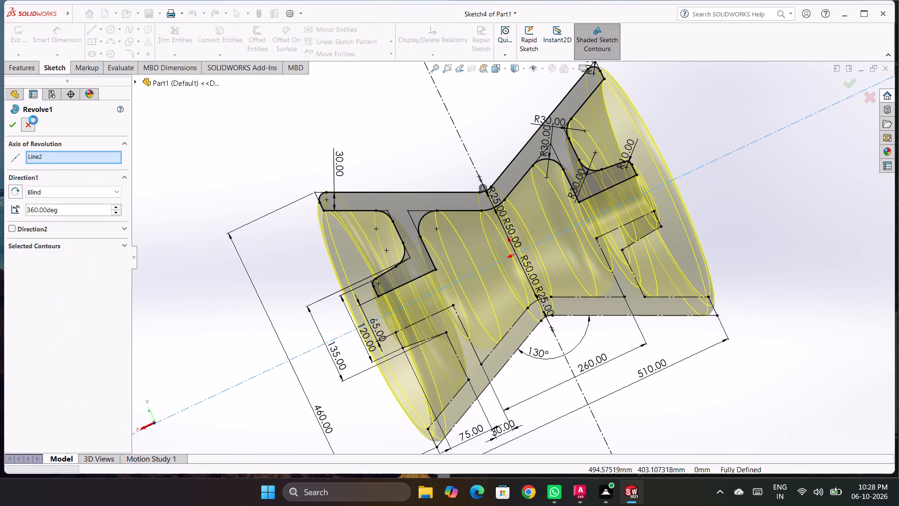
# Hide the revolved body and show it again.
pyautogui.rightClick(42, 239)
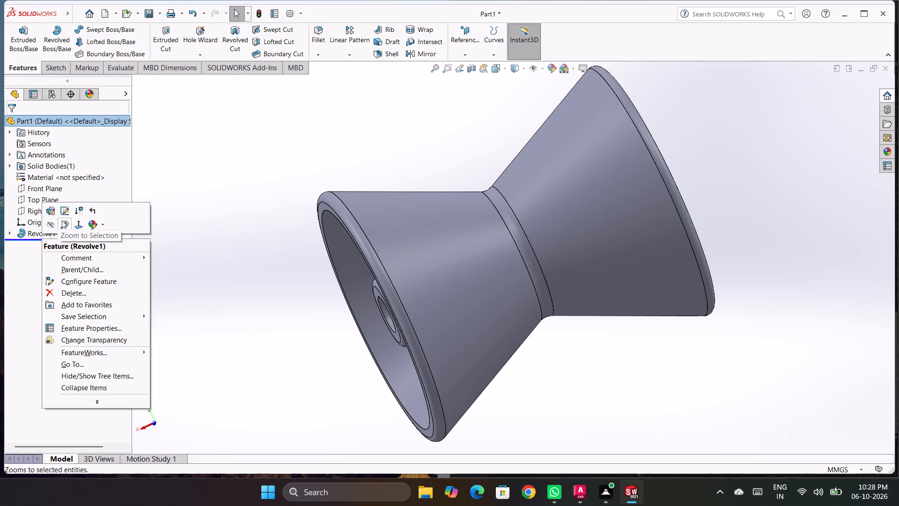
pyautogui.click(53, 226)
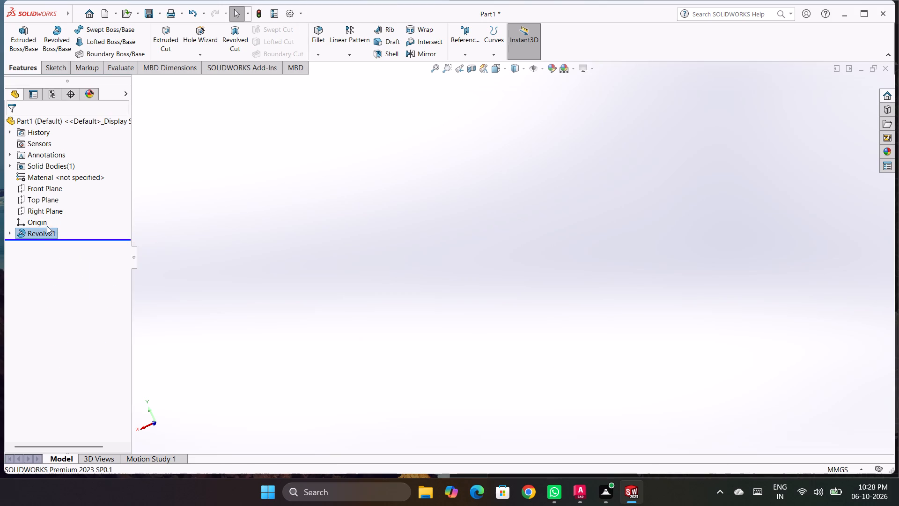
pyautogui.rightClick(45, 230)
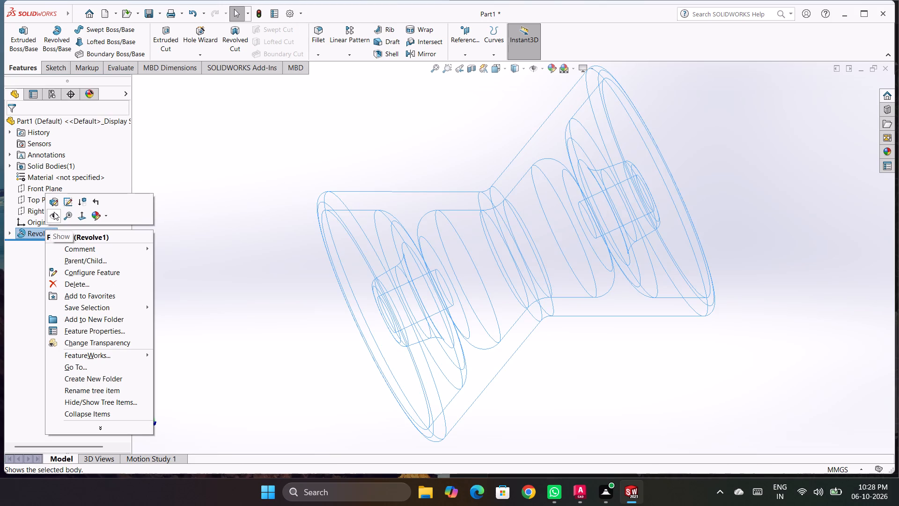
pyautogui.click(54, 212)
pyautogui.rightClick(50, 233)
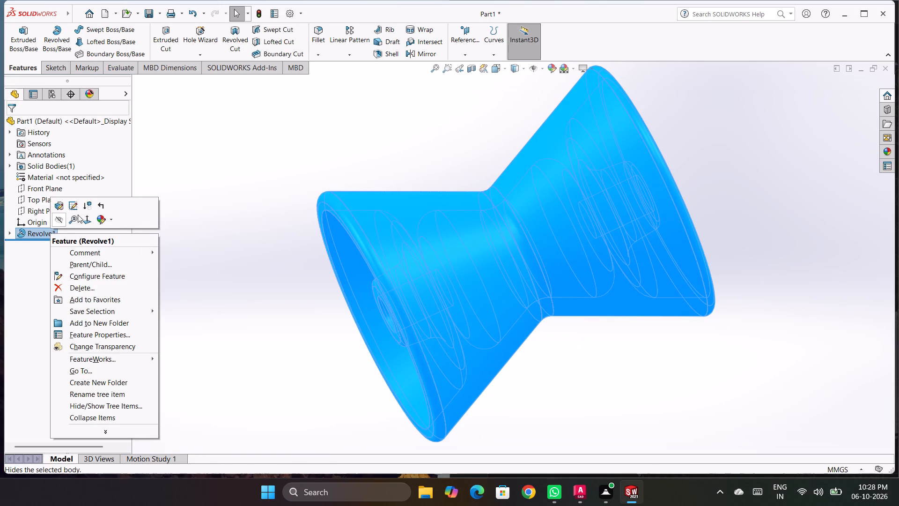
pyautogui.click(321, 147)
# Display the revolve's sketch dimensions in front view and move the upper half's R50 and R25 dimensions off the vertical centerline.
pyautogui.click(6, 232)
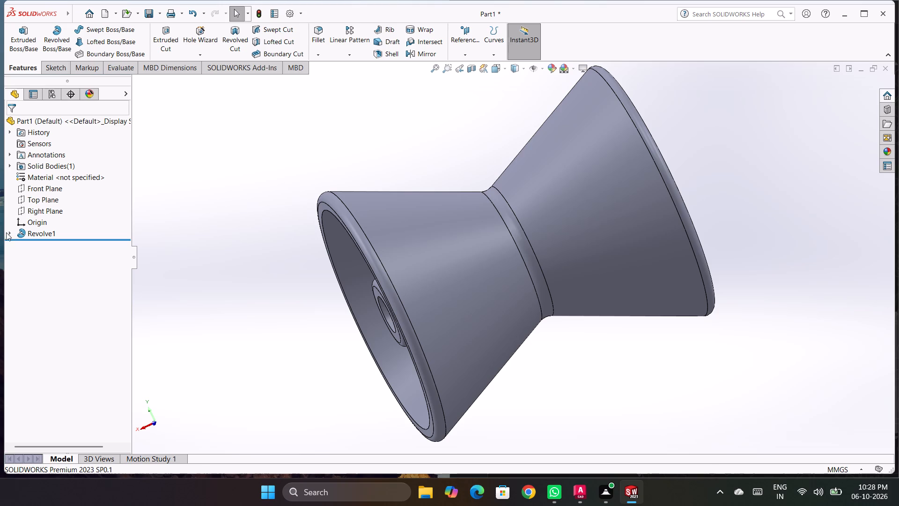
pyautogui.click(8, 232)
pyautogui.click(30, 240)
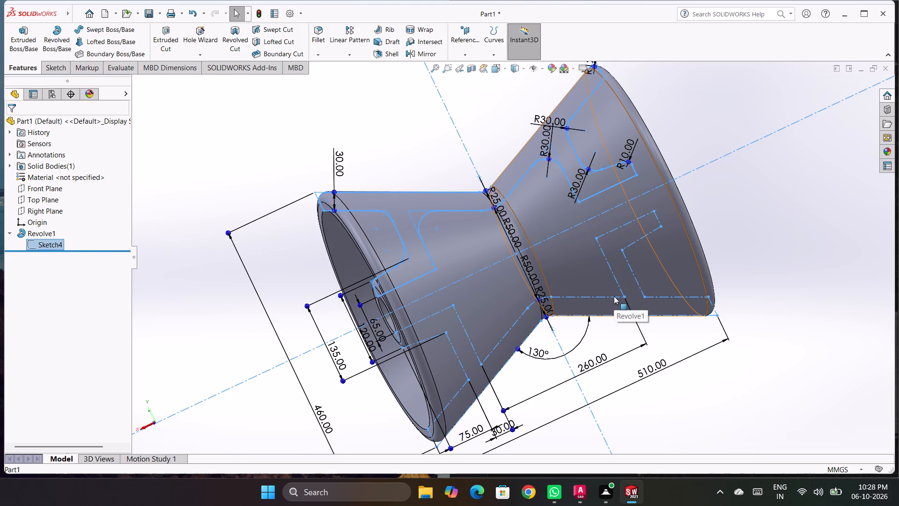
pyautogui.hotkey('ctrl', '1')
pyautogui.hotkey('ctrl', '2')
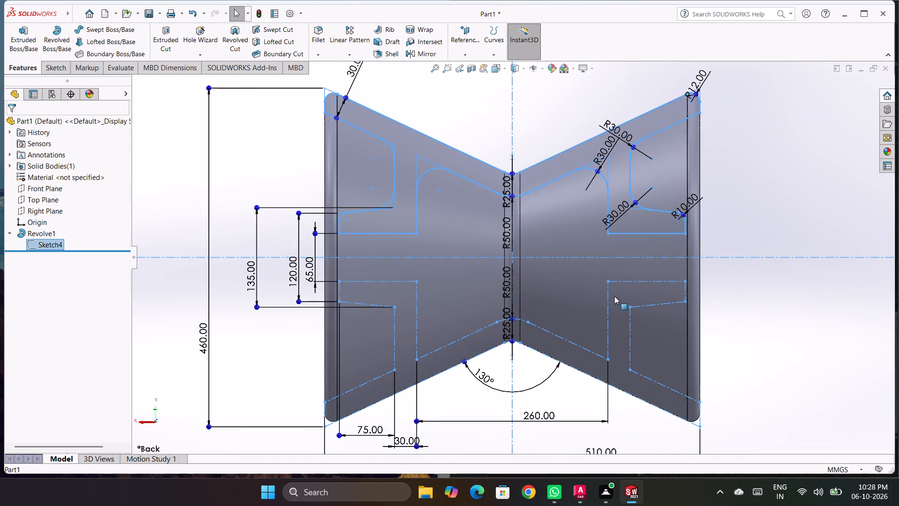
pyautogui.hotkey('ctrl', '3')
pyautogui.hotkey('ctrl', '4')
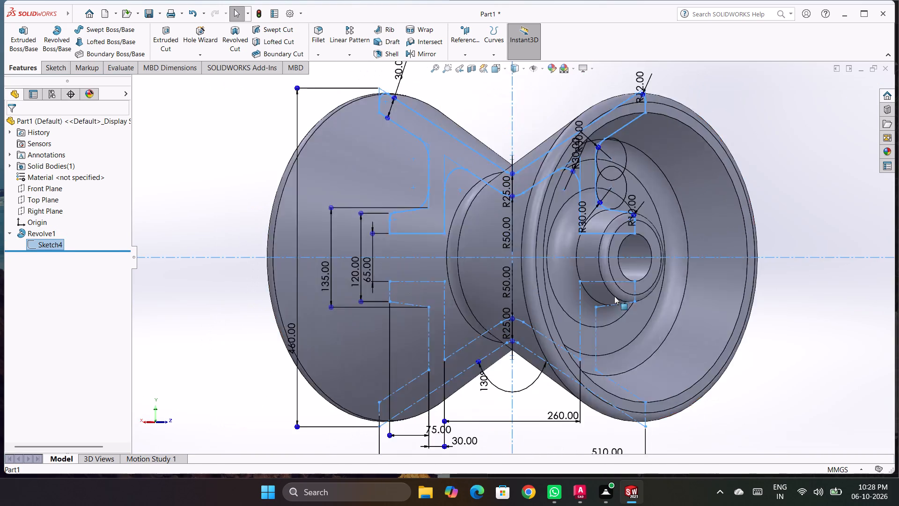
pyautogui.hotkey('ctrl', '1')
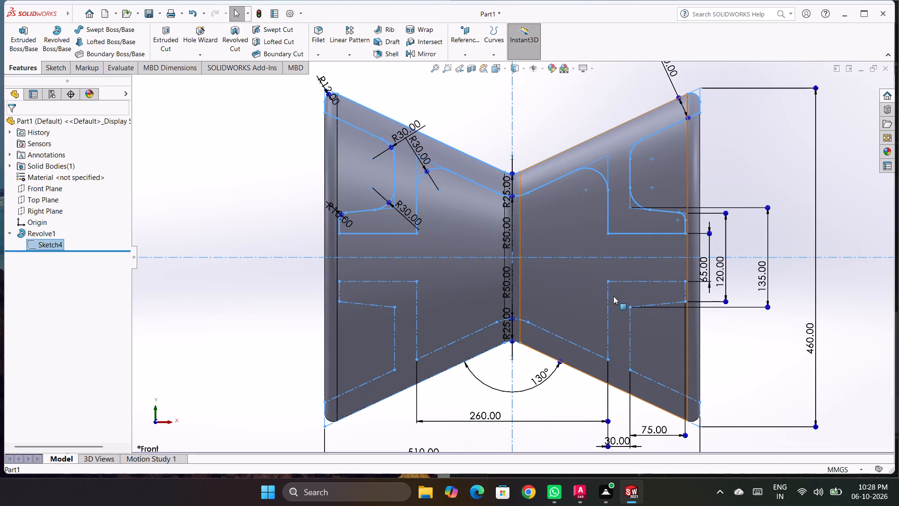
pyautogui.moveTo(505, 235); pyautogui.dragTo(482, 232)
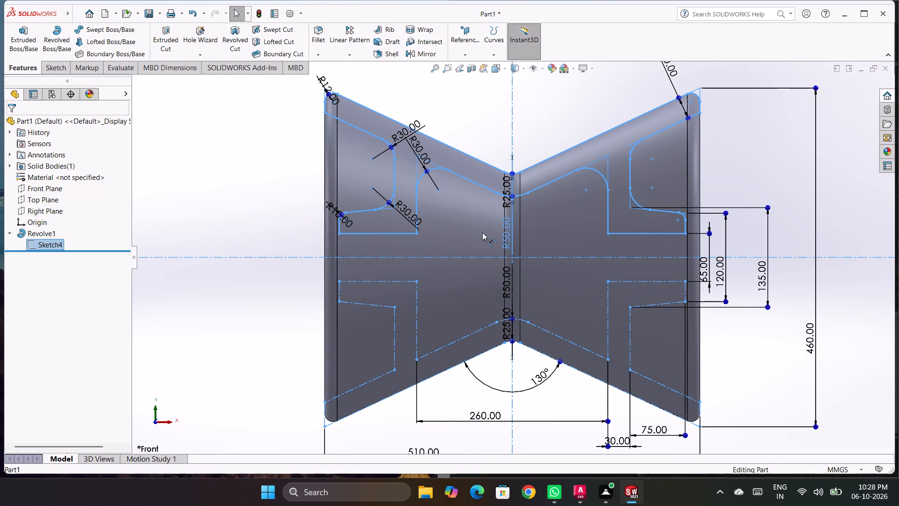
pyautogui.moveTo(482, 232); pyautogui.dragTo(478, 234)
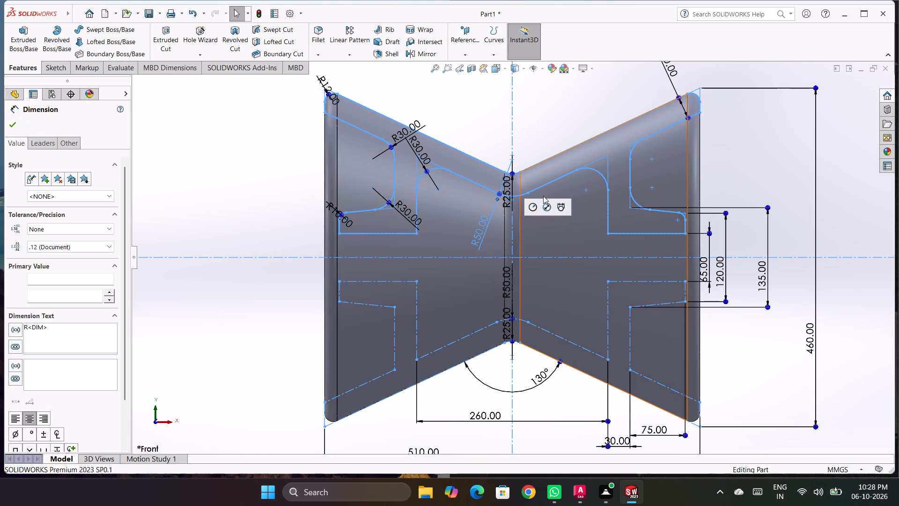
pyautogui.moveTo(509, 205); pyautogui.dragTo(542, 229)
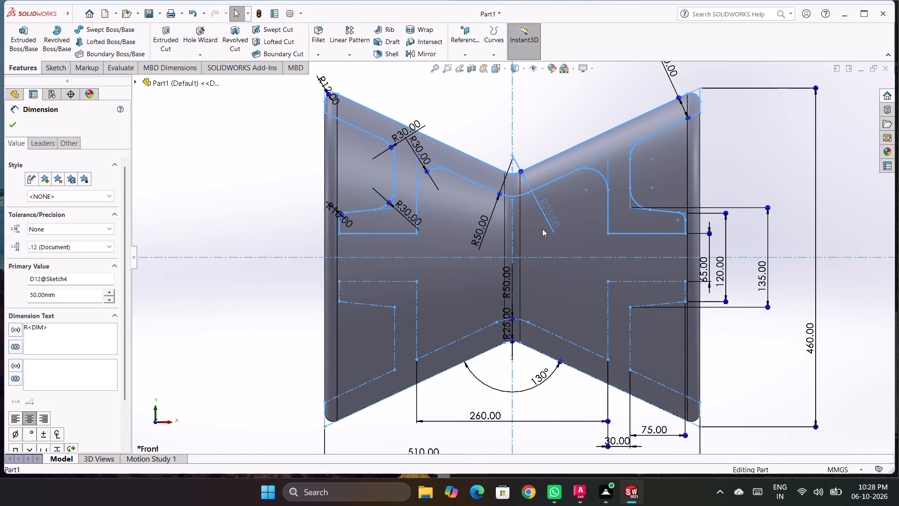
pyautogui.moveTo(542, 229); pyautogui.dragTo(543, 229)
pyautogui.click(555, 111)
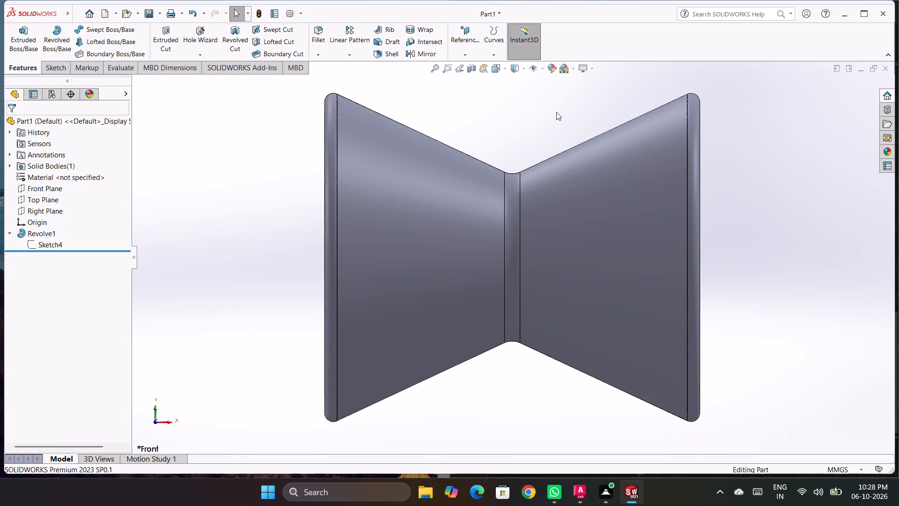
# Display the revolve's sketch dimensions and move the R12 and slanted 30 mm wall-thickness dimensions clear above the roller profile.
pyautogui.click(29, 236)
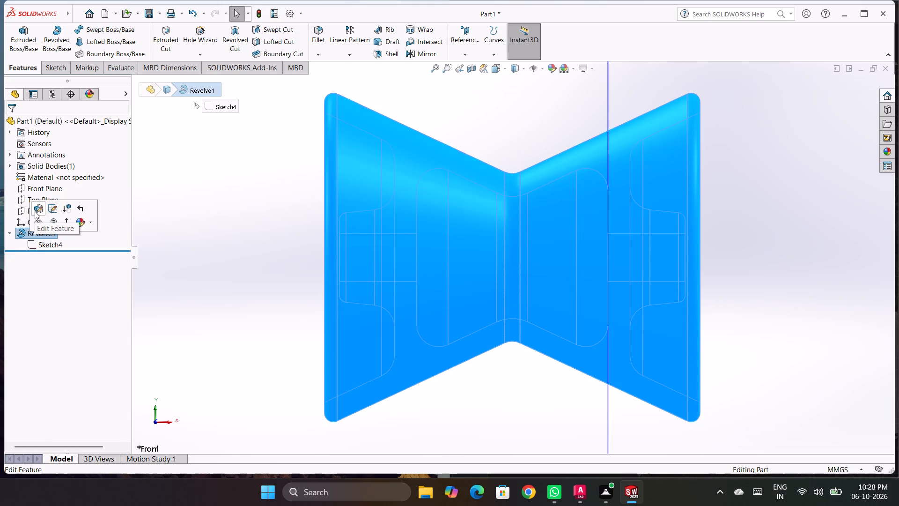
pyautogui.click(222, 103)
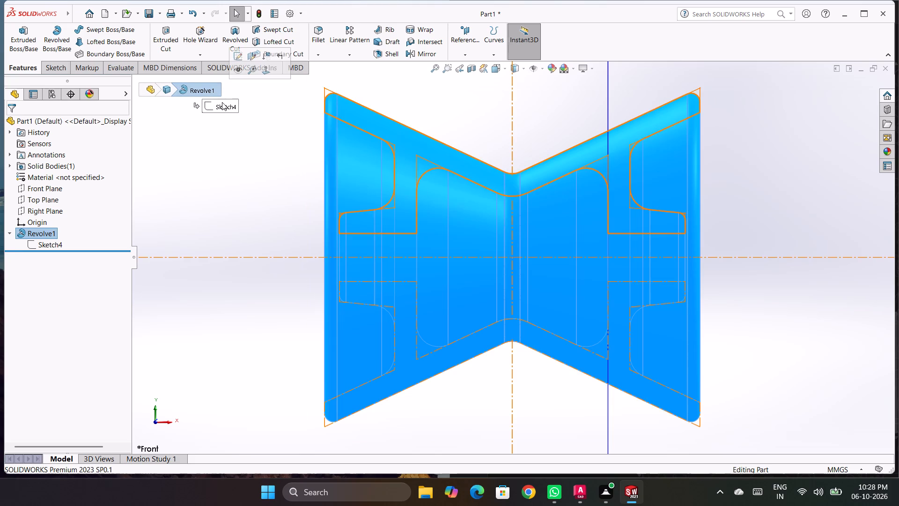
pyautogui.scroll(2, 602, 336)
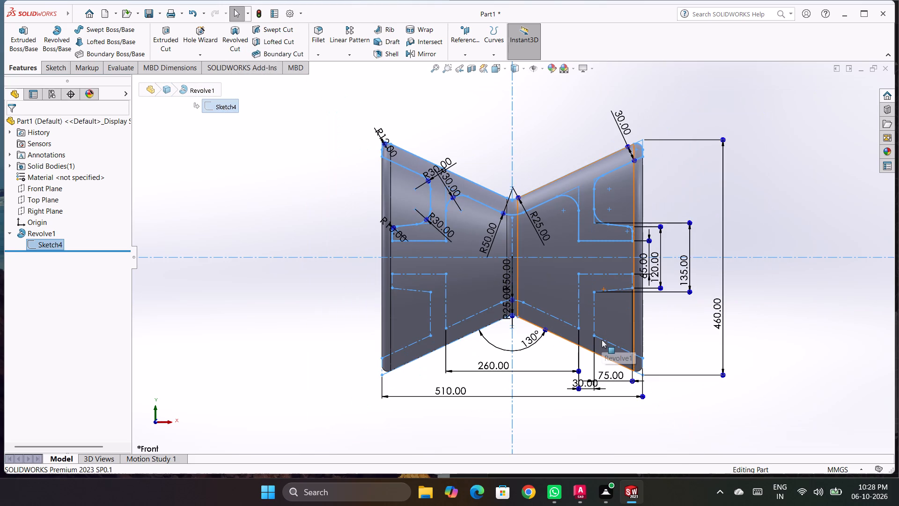
pyautogui.scroll(-1, 698, 171)
pyautogui.scroll(1, 677, 177)
pyautogui.moveTo(347, 165); pyautogui.dragTo(353, 162)
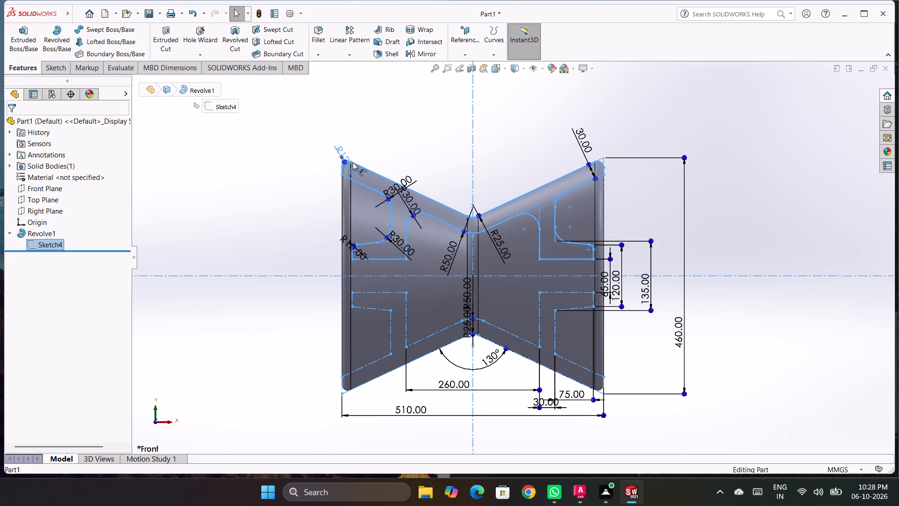
pyautogui.moveTo(353, 162); pyautogui.dragTo(325, 136)
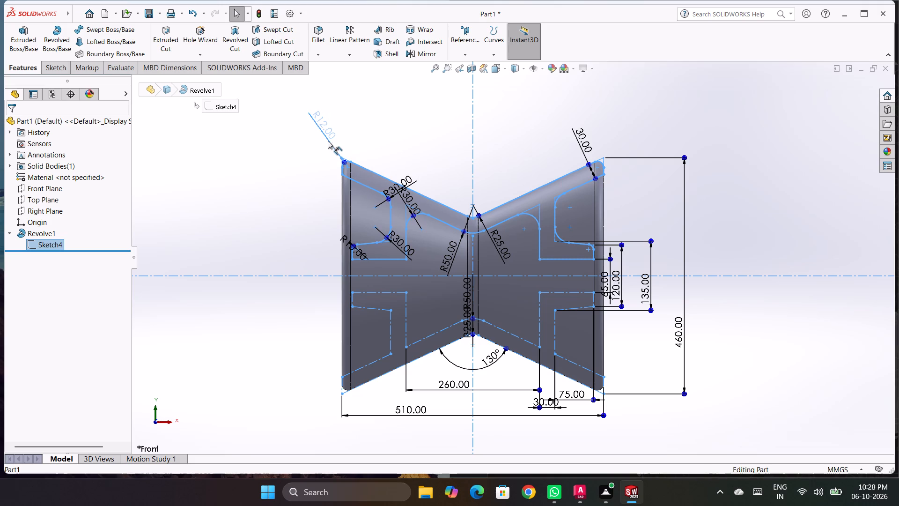
pyautogui.click(380, 129)
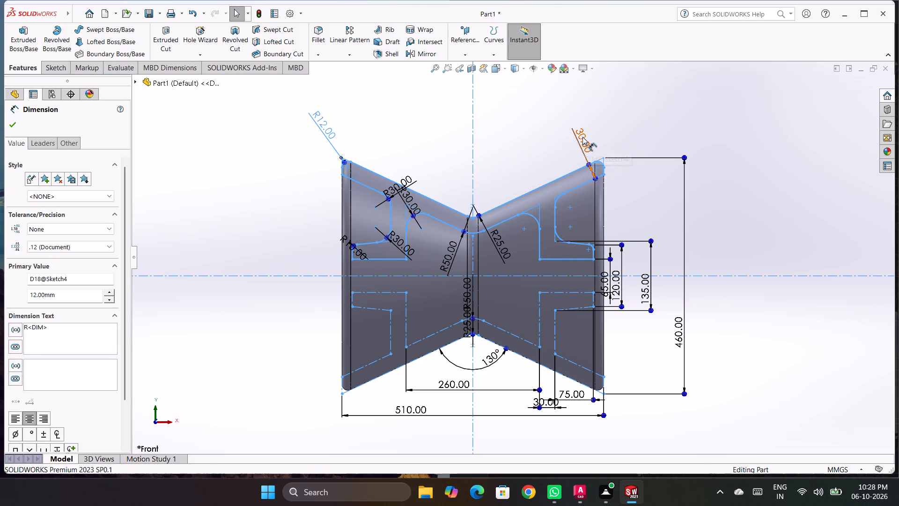
pyautogui.moveTo(582, 136); pyautogui.dragTo(573, 132)
pyautogui.click(639, 112)
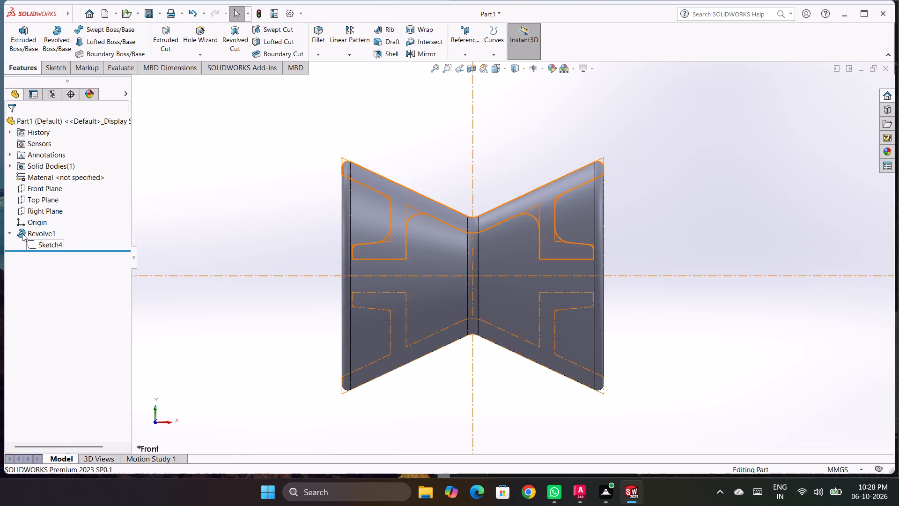
# Redisplay the sketch dimensions and move the R12, foot-side R30 and R10 fillet dimensions out beyond the roller's left face.
pyautogui.click(42, 242)
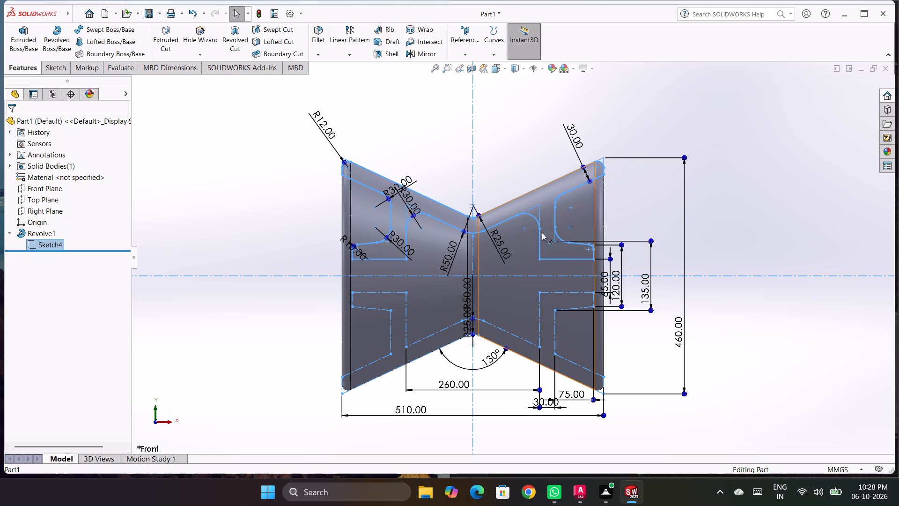
pyautogui.moveTo(401, 239); pyautogui.dragTo(358, 210)
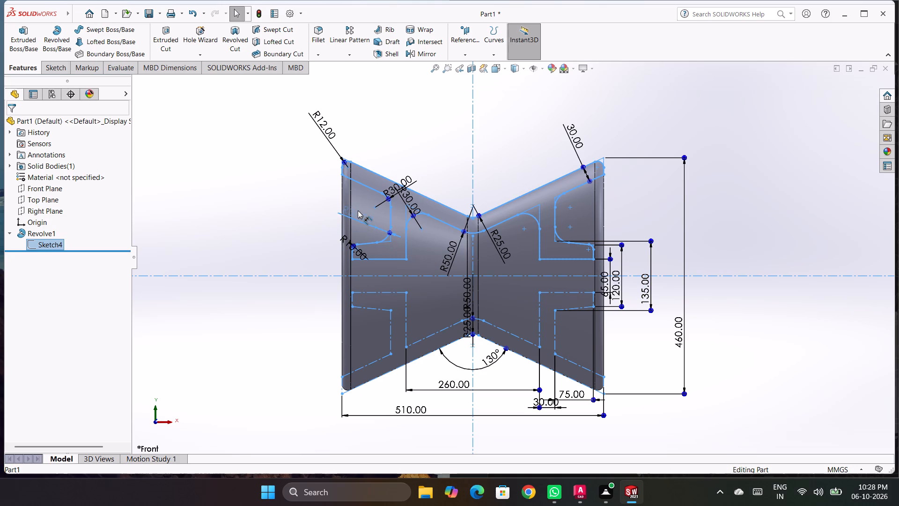
pyautogui.moveTo(358, 210); pyautogui.dragTo(337, 189)
pyautogui.moveTo(337, 189); pyautogui.dragTo(325, 186)
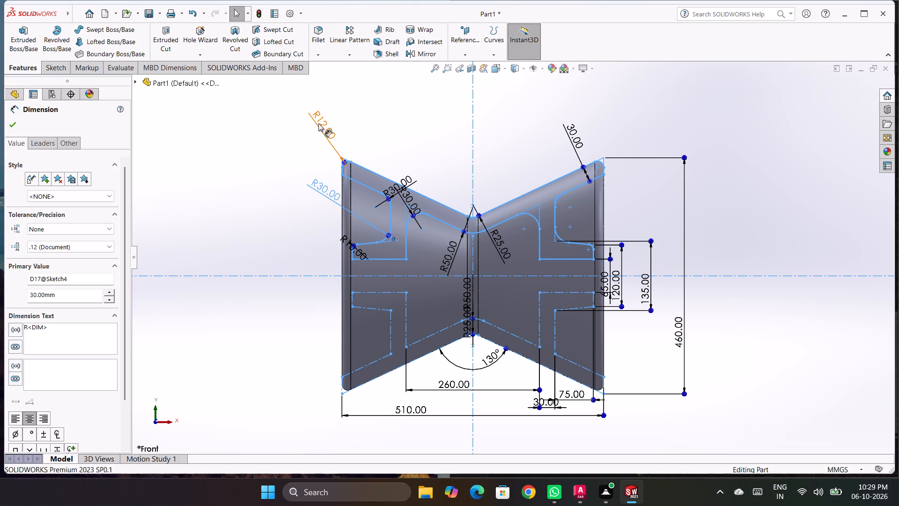
pyautogui.moveTo(321, 118); pyautogui.dragTo(309, 126)
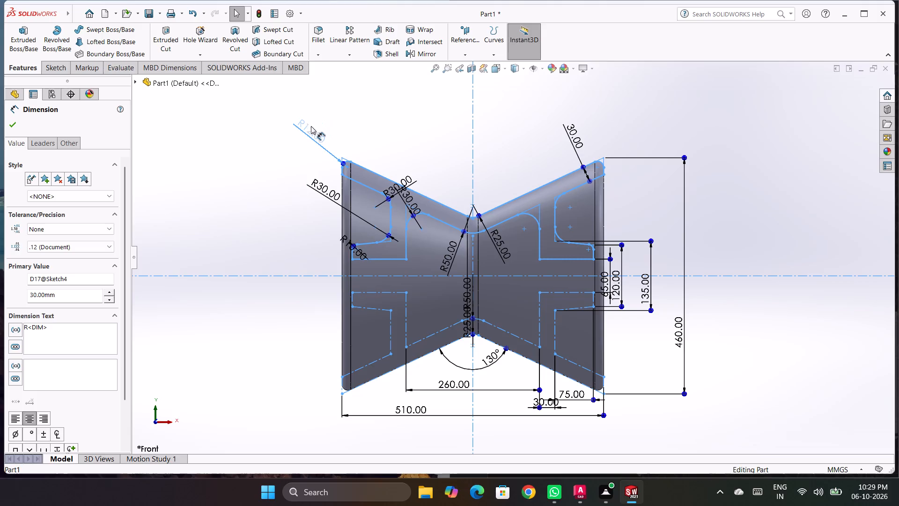
pyautogui.click(388, 123)
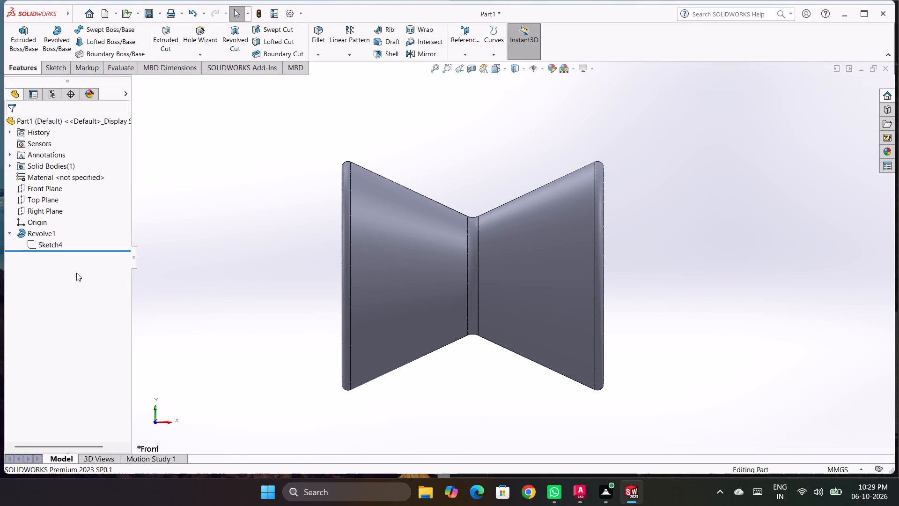
pyautogui.click(45, 240)
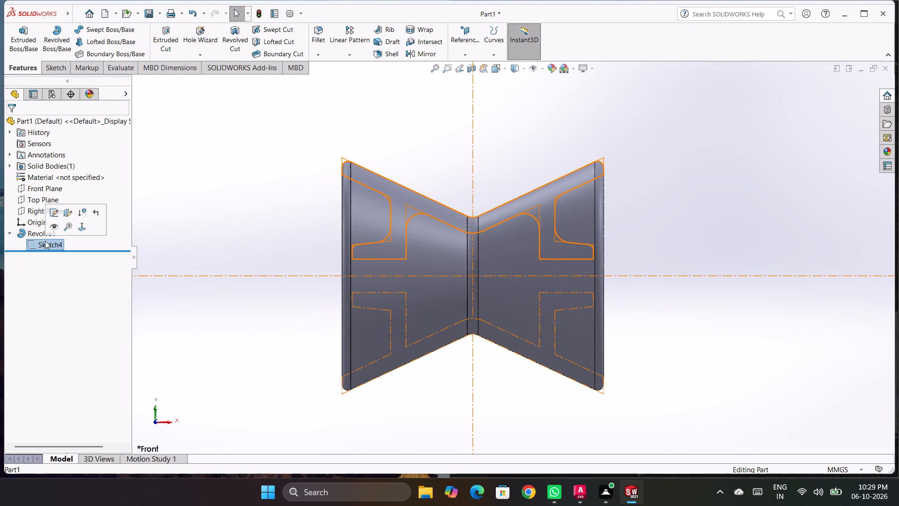
pyautogui.moveTo(357, 248); pyautogui.dragTo(351, 243)
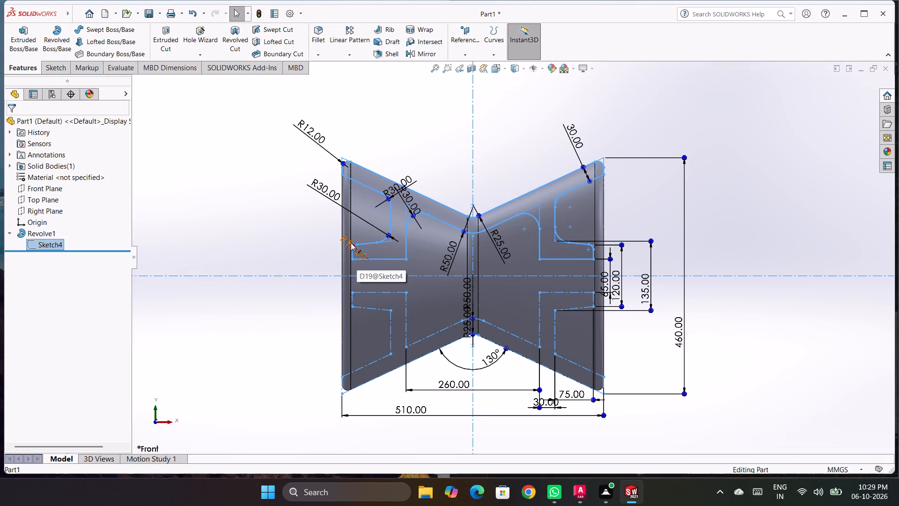
pyautogui.moveTo(351, 243); pyautogui.dragTo(314, 231)
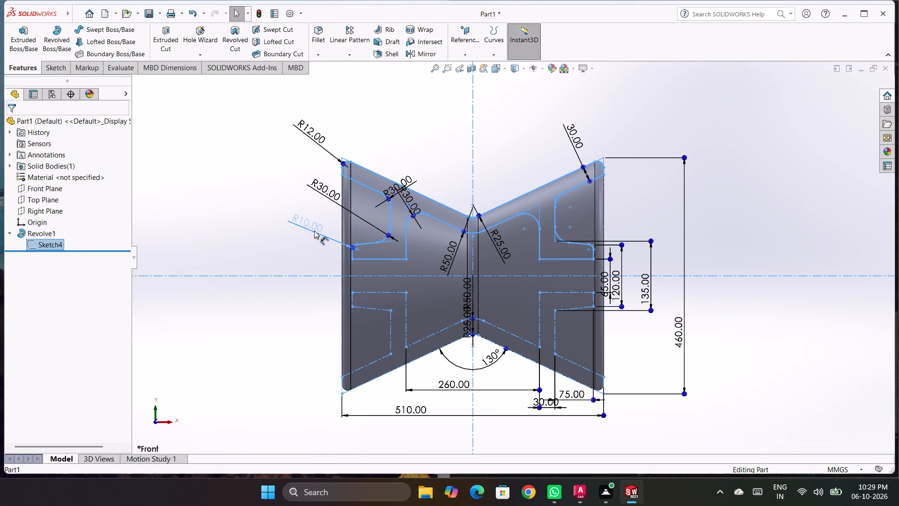
pyautogui.moveTo(314, 231); pyautogui.dragTo(315, 229)
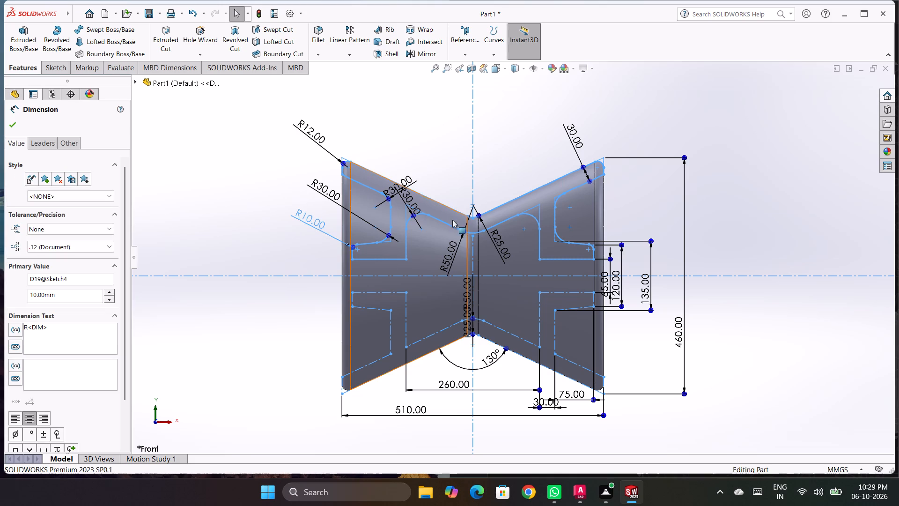
# Move the lower half's R50 and R25 dimensions to opposite sides of the vertical centerline.
pyautogui.moveTo(464, 296); pyautogui.dragTo(476, 296)
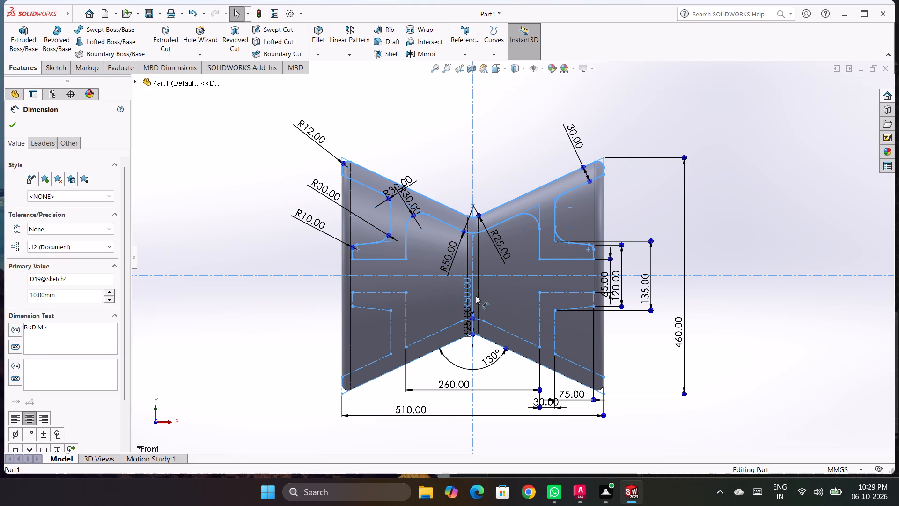
pyautogui.moveTo(476, 296); pyautogui.dragTo(489, 298)
pyautogui.moveTo(466, 315); pyautogui.dragTo(431, 297)
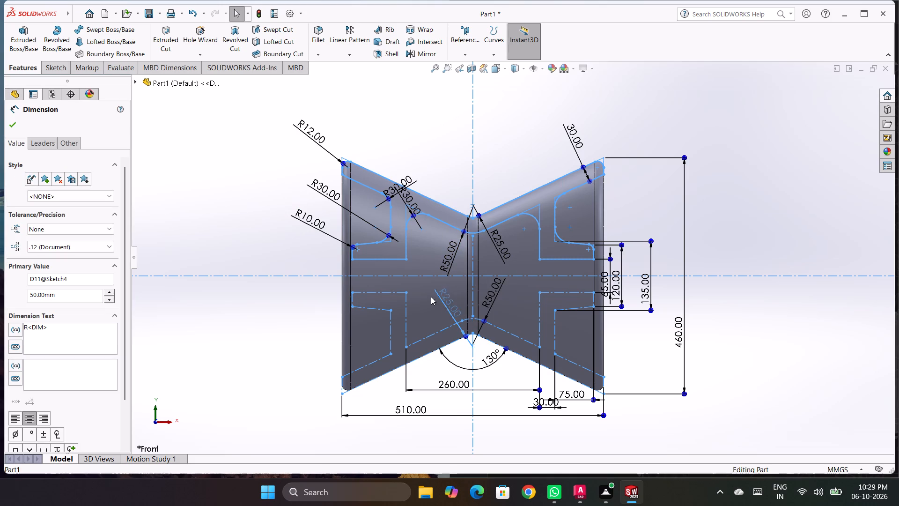
pyautogui.moveTo(431, 297); pyautogui.dragTo(438, 299)
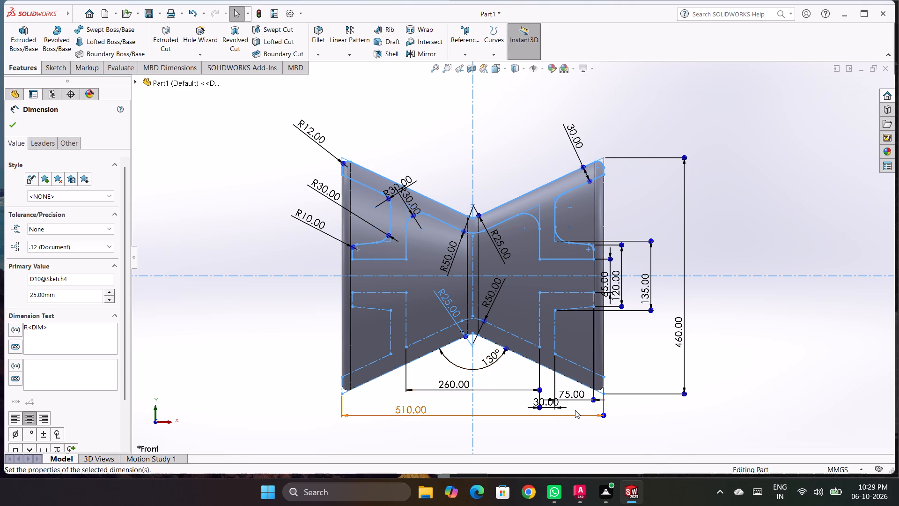
# Space out the 30 mm width dimension below the roller and the 65, 120 and 135 mm height dimensions beside it.
pyautogui.moveTo(545, 407); pyautogui.dragTo(522, 435)
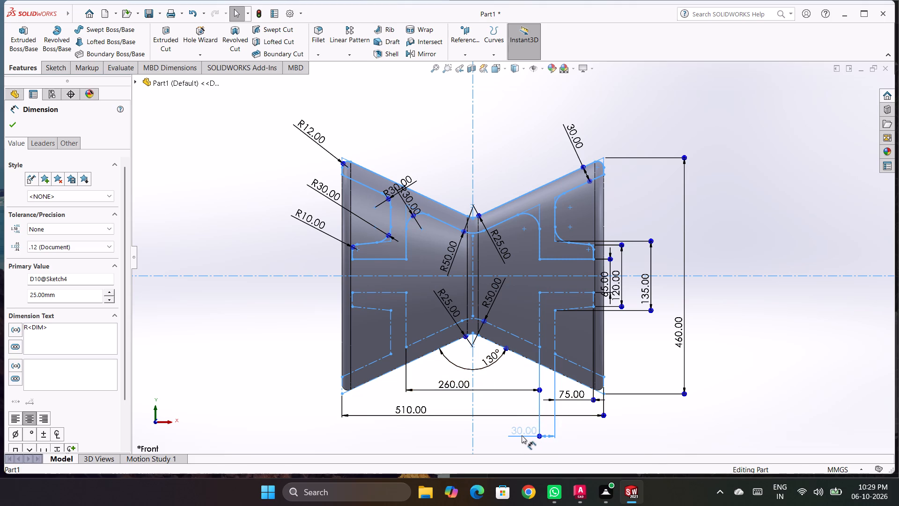
pyautogui.moveTo(522, 435); pyautogui.dragTo(520, 435)
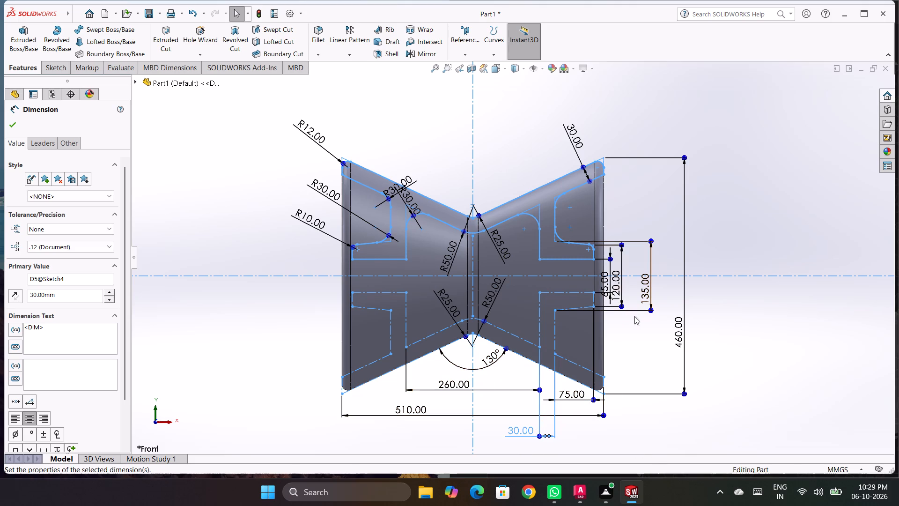
pyautogui.moveTo(619, 289); pyautogui.dragTo(631, 301)
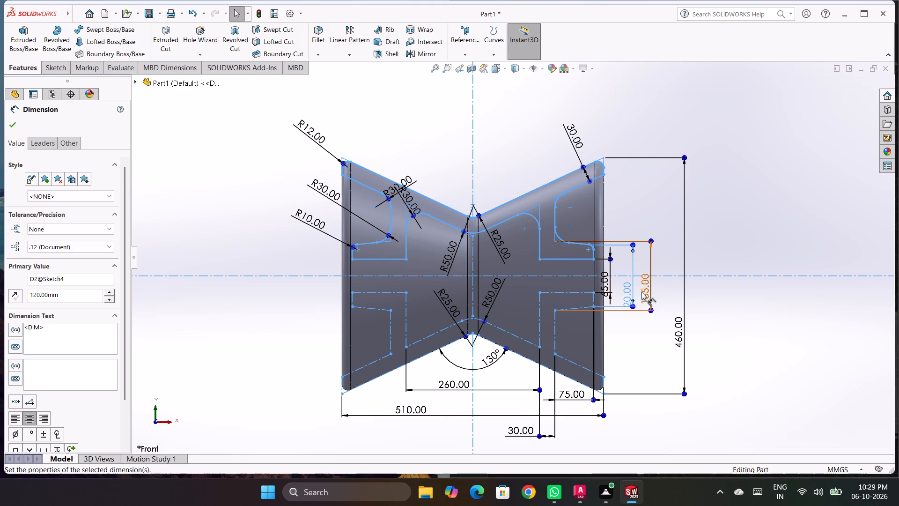
pyautogui.moveTo(642, 291); pyautogui.dragTo(661, 253)
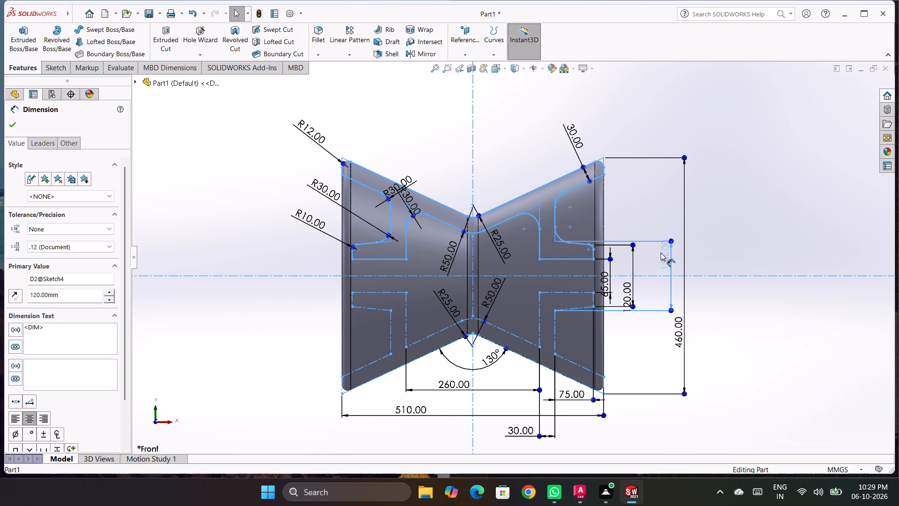
pyautogui.moveTo(661, 253); pyautogui.dragTo(653, 220)
pyautogui.moveTo(629, 297); pyautogui.dragTo(630, 290)
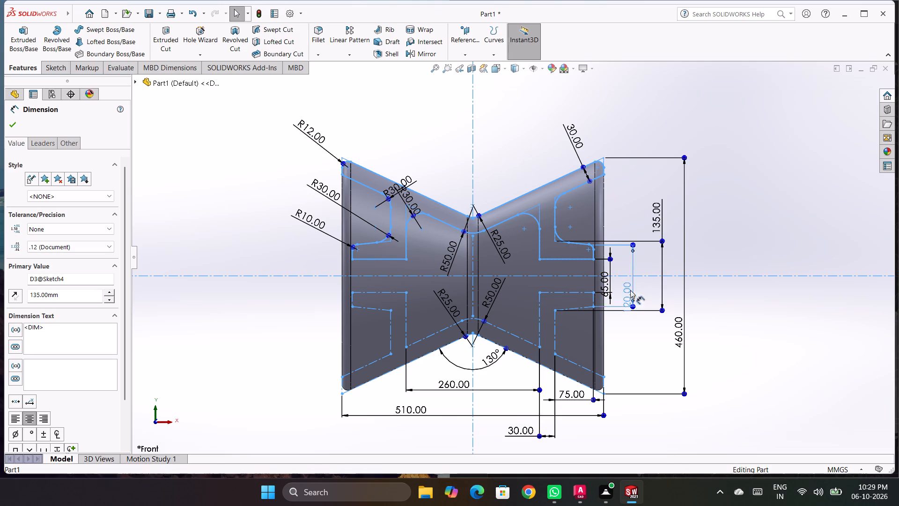
pyautogui.moveTo(630, 290); pyautogui.dragTo(643, 334)
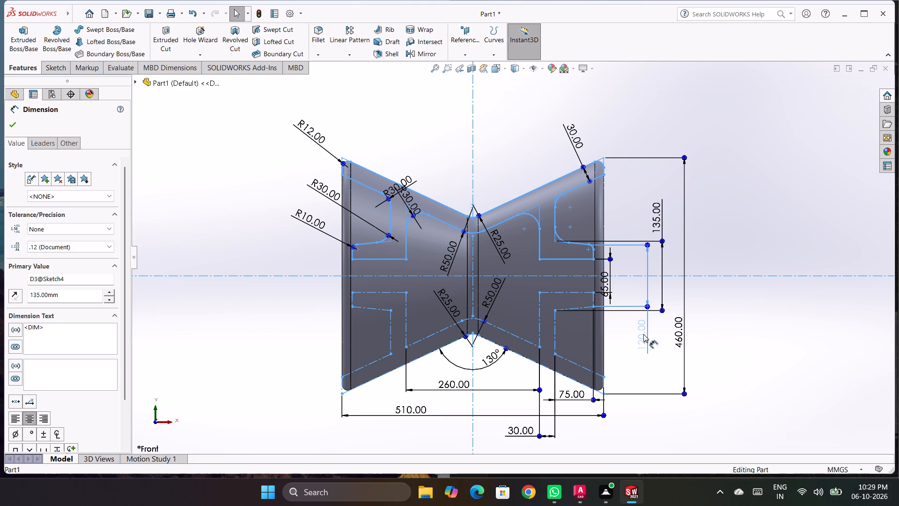
pyautogui.moveTo(643, 334); pyautogui.dragTo(643, 336)
pyautogui.moveTo(602, 287); pyautogui.dragTo(607, 272)
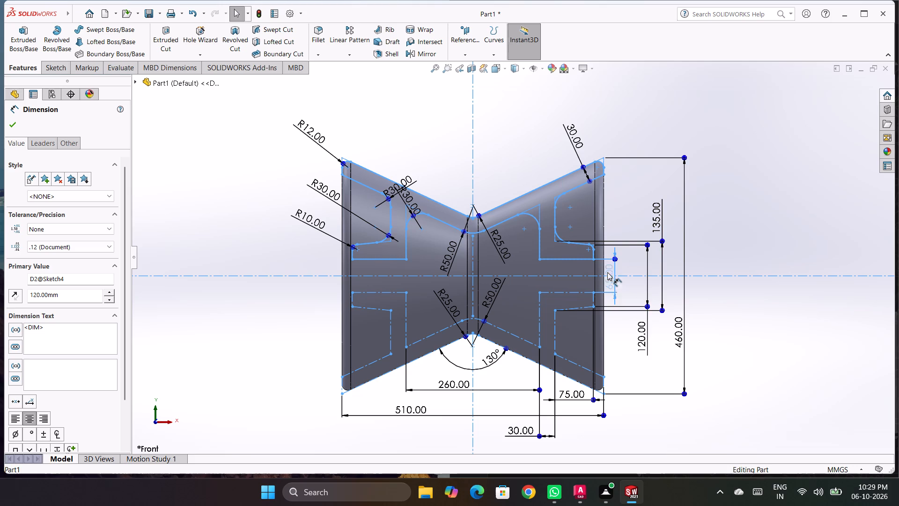
pyautogui.moveTo(607, 272); pyautogui.dragTo(620, 219)
pyautogui.moveTo(620, 219); pyautogui.dragTo(625, 220)
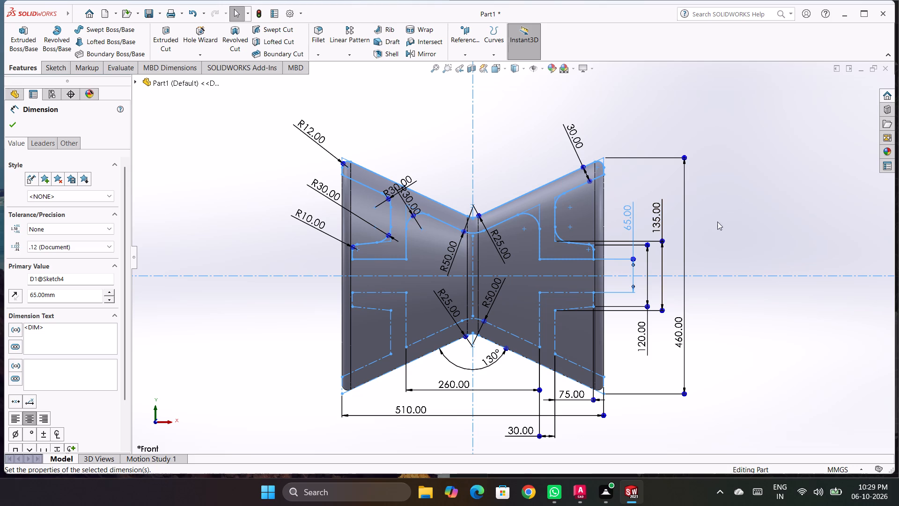
pyautogui.click(14, 122)
# Select the revolve's sketch to show its dimensions and set up a Save As named Double-Flange Pulley in Adobe PDF format.
pyautogui.click(43, 244)
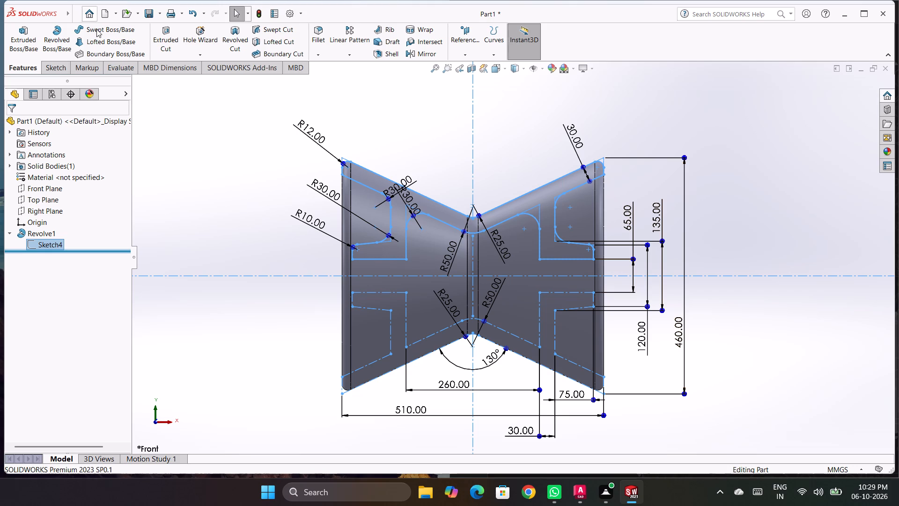
pyautogui.click(161, 16)
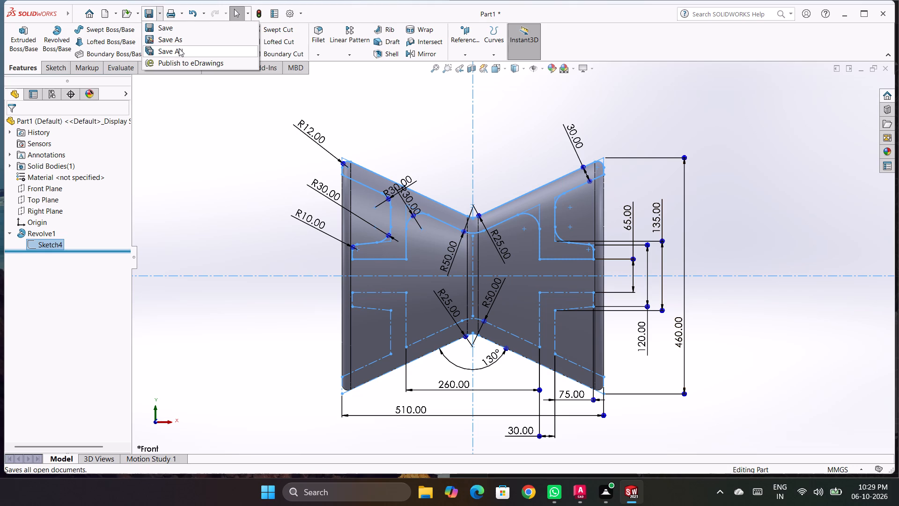
pyautogui.click(183, 39)
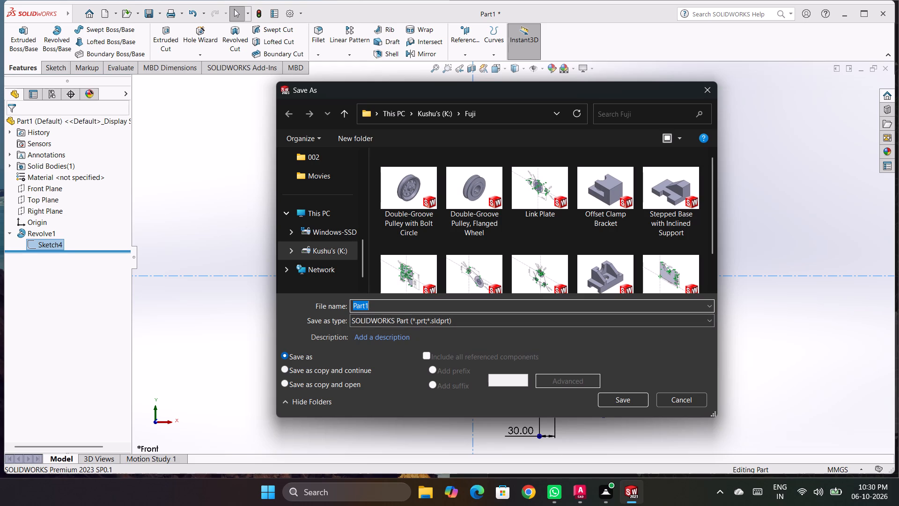
pyautogui.hotkey('ctrl', 'v')
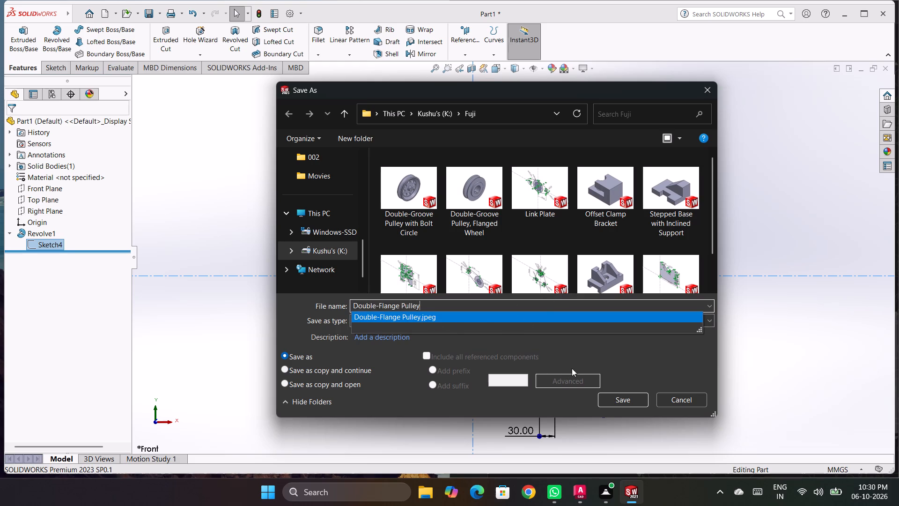
pyautogui.click(689, 306)
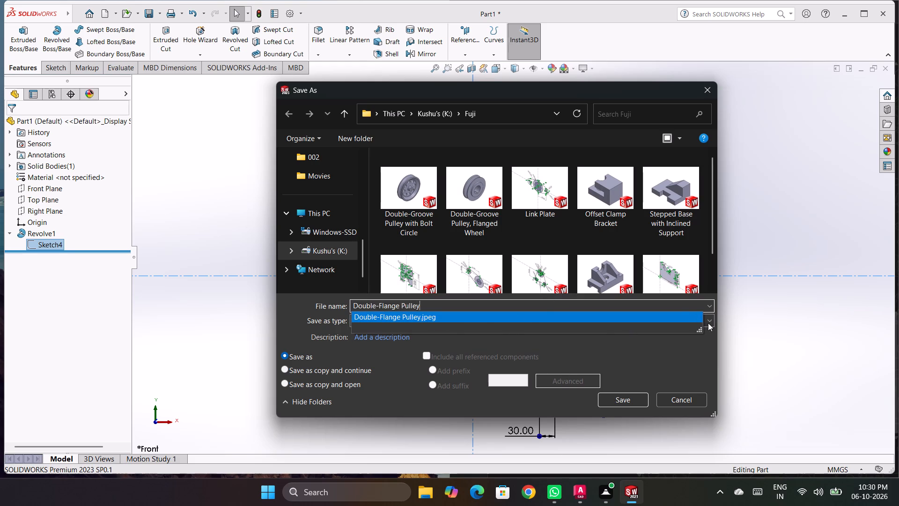
pyautogui.click(709, 322)
pyautogui.click(464, 74)
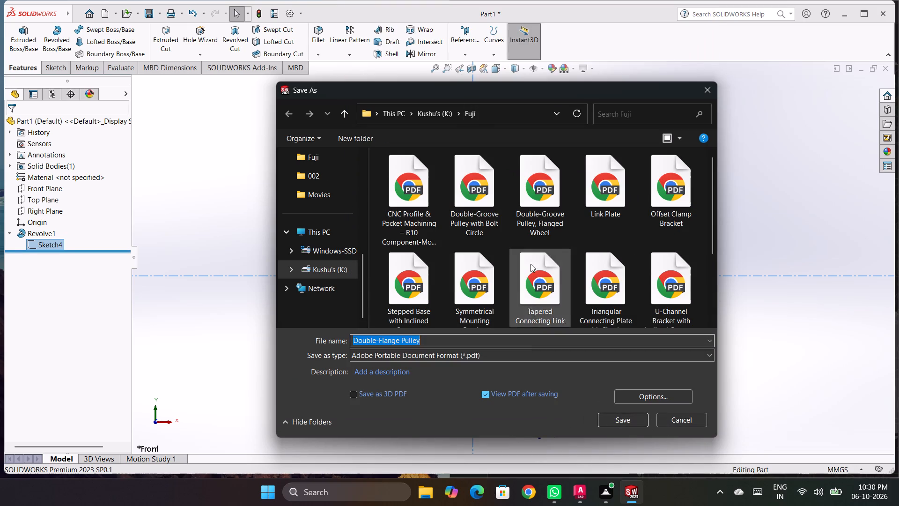
# Change the PDF's file name to Double-Groove Pulley, save it in the Fuji folder and close the PDF viewer.
pyautogui.rightClick(553, 228)
pyautogui.scroll(-6, 553, 228)
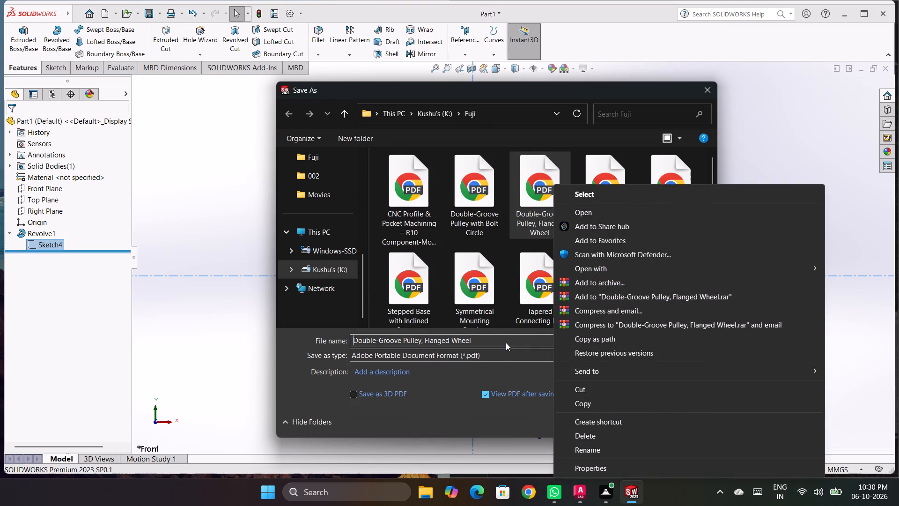
pyautogui.click(504, 343)
pyautogui.moveTo(508, 345); pyautogui.dragTo(423, 350)
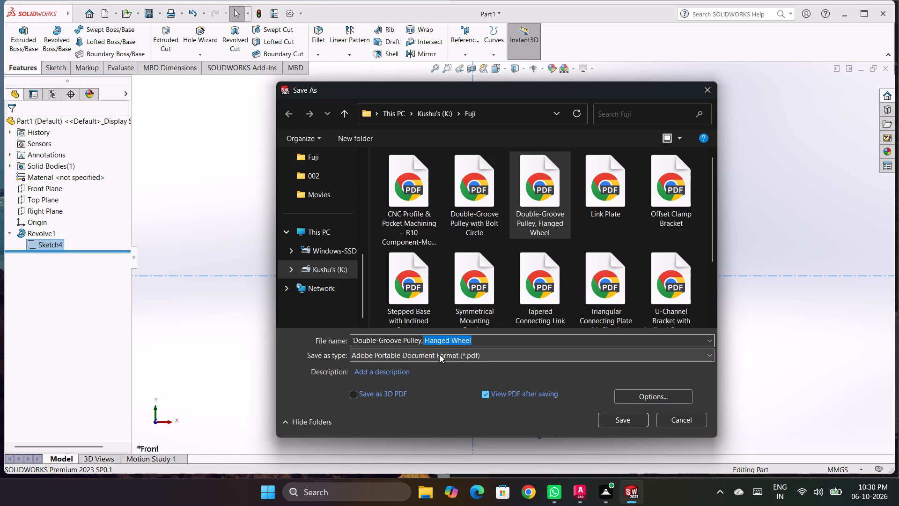
pyautogui.press('BackSpace')
pyautogui.press('BackSpace')
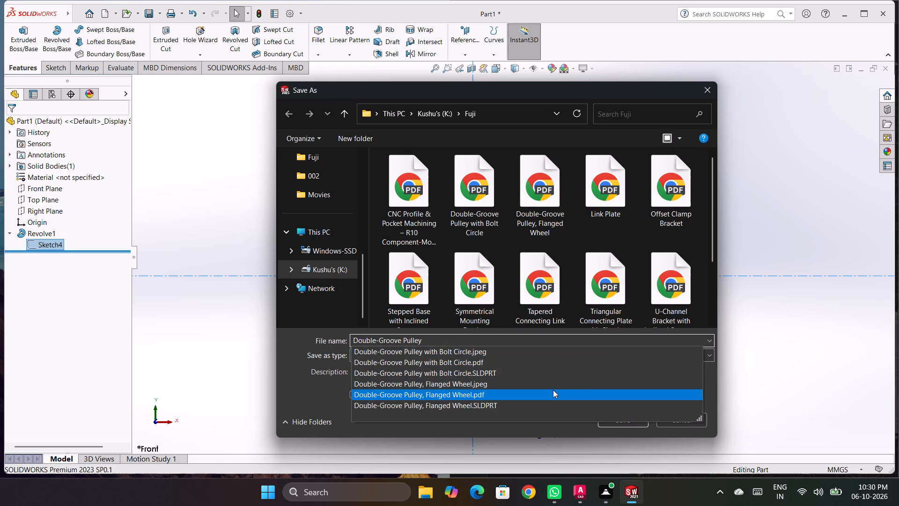
pyautogui.click(531, 335)
pyautogui.click(541, 340)
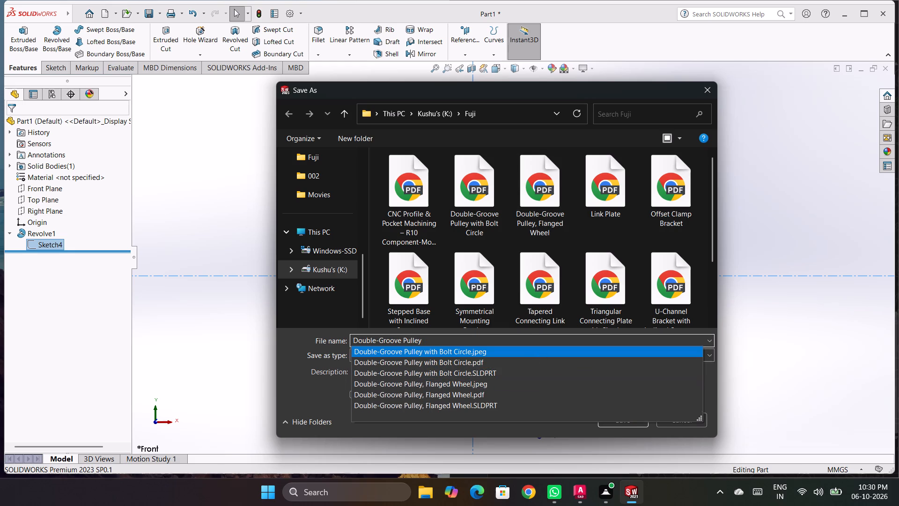
pyautogui.click(824, 353)
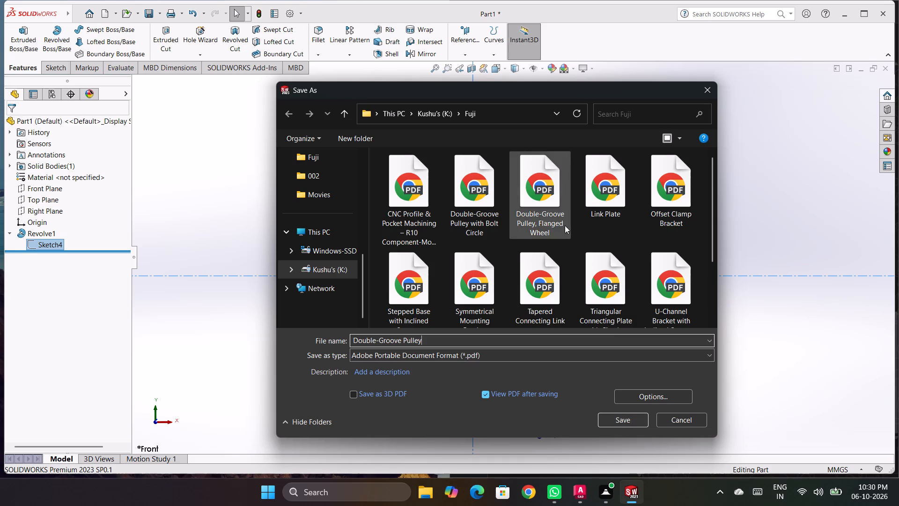
pyautogui.scroll(-4, 621, 262)
pyautogui.scroll(8, 597, 302)
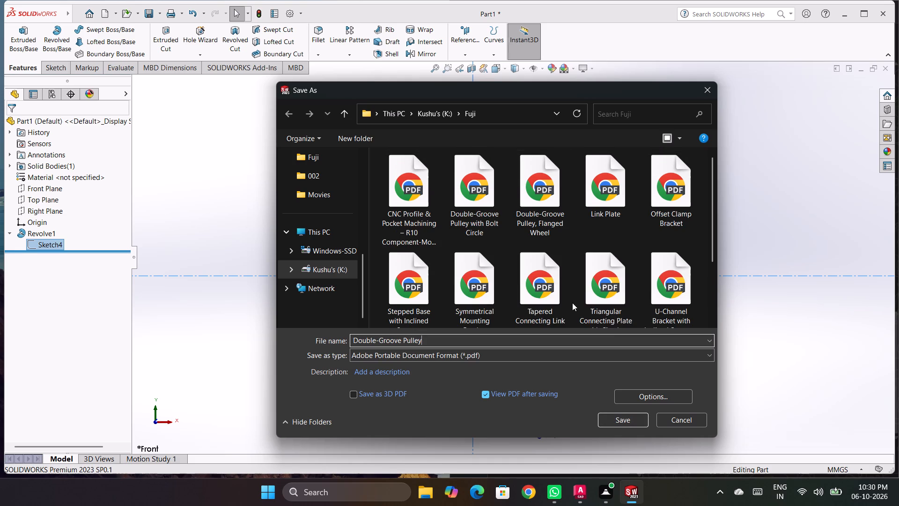
pyautogui.scroll(-5, 594, 267)
pyautogui.scroll(6, 596, 340)
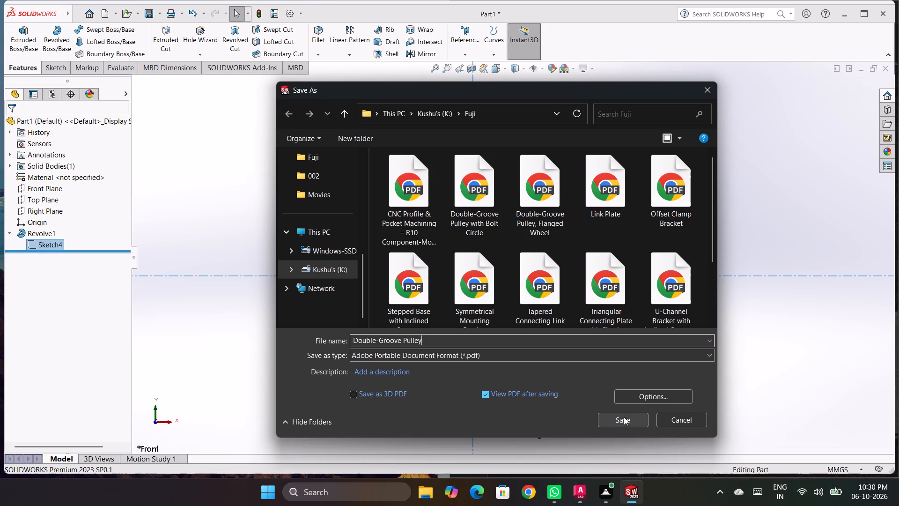
pyautogui.click(624, 417)
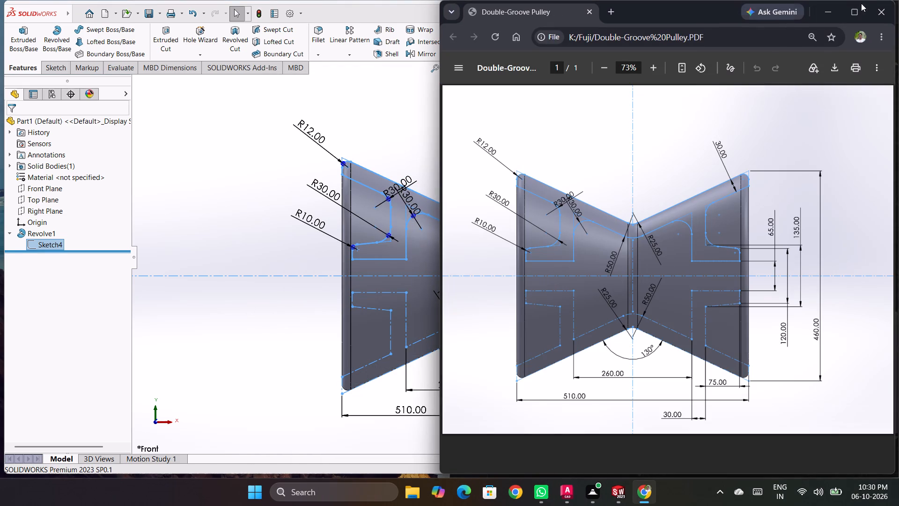
pyautogui.click(876, 5)
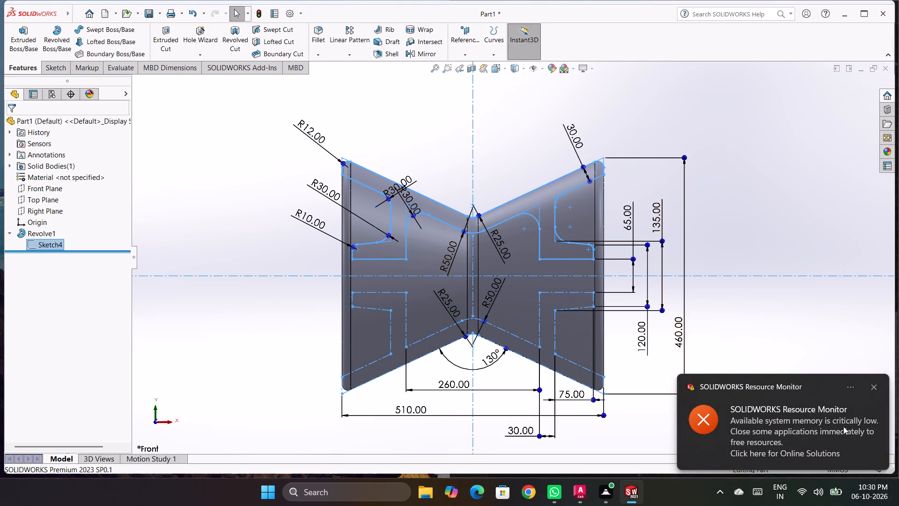
pyautogui.click(872, 384)
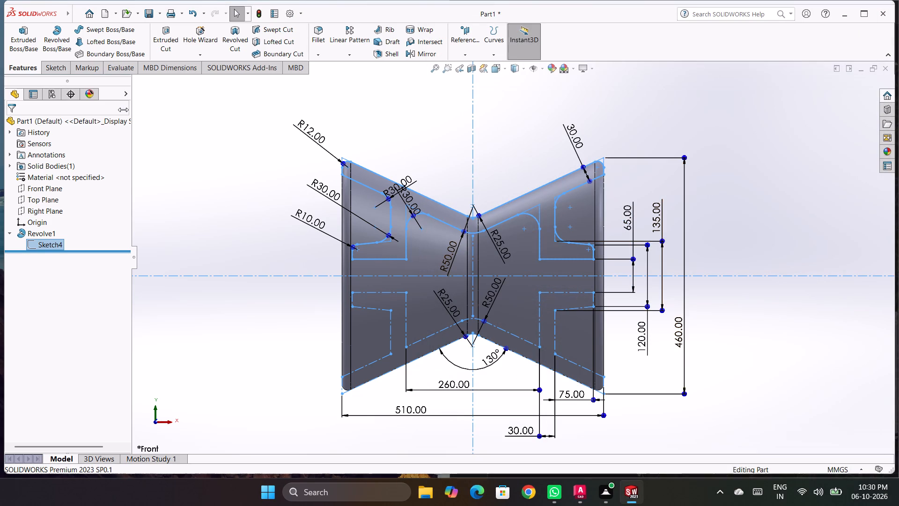
# Save the part as Double-Flange Pulley in SOLIDWORKS Part format in the Fuji folder.
pyautogui.hotkey('ctrl', 's')
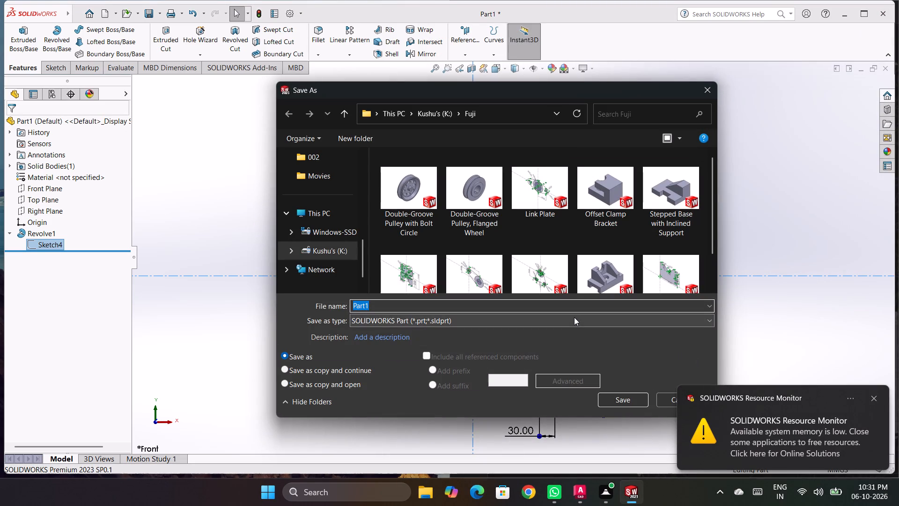
pyautogui.hotkey('ctrl', 'v')
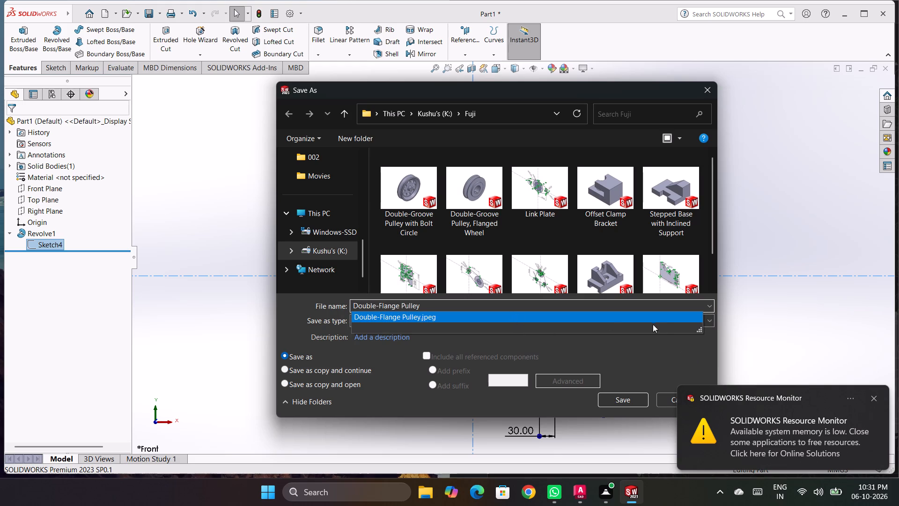
pyautogui.click(821, 275)
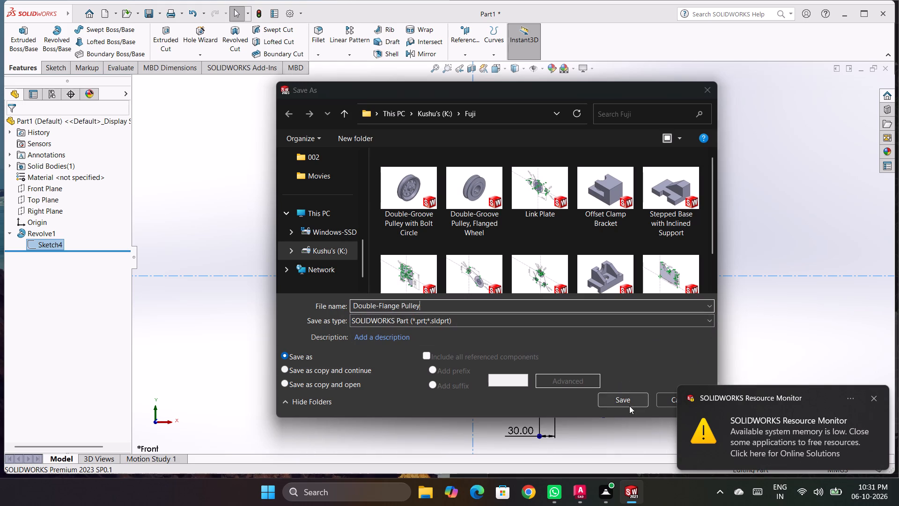
pyautogui.click(630, 396)
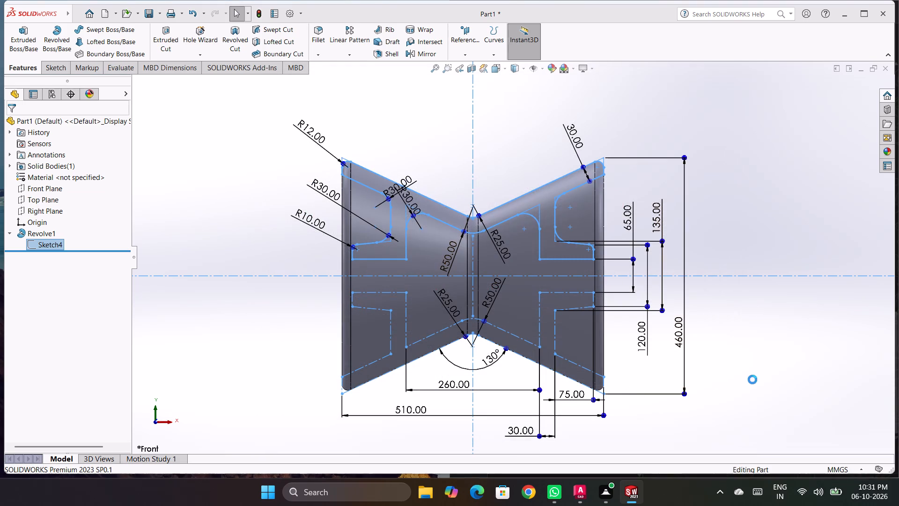
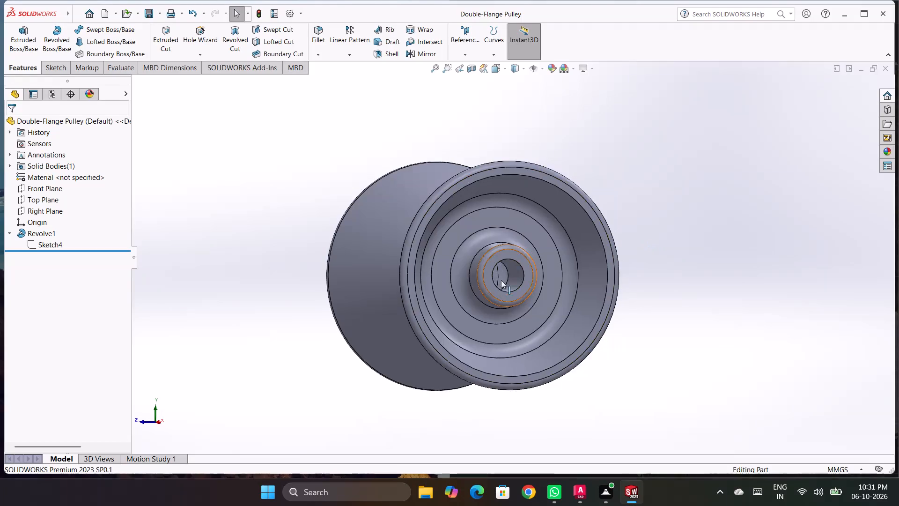
# Examine the finished pulley's flanges, hub and central groove from several angles.
pyautogui.scroll(1, 501, 280)
pyautogui.moveTo(460, 377); pyautogui.dragTo(487, 367, button='middle')
pyautogui.scroll(3, 460, 378)
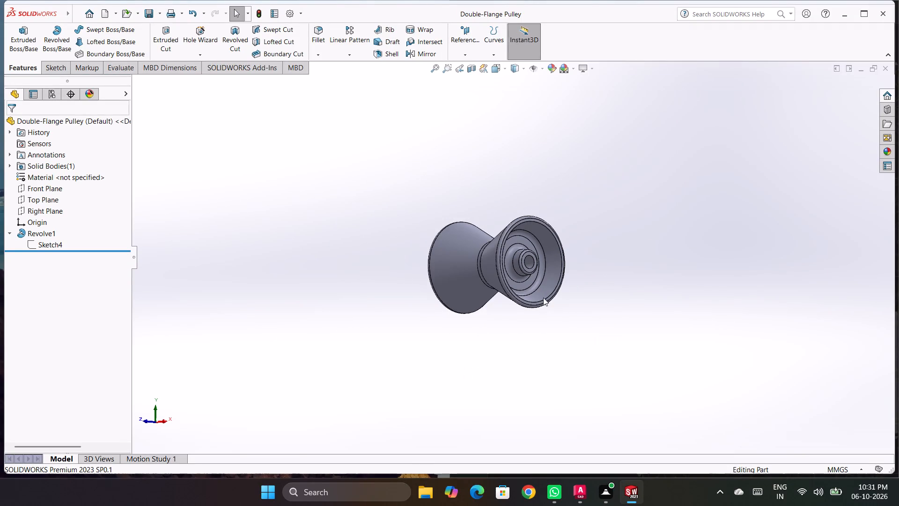
pyautogui.moveTo(466, 323); pyautogui.dragTo(662, 202, button='middle')
pyautogui.scroll(3, 500, 330)
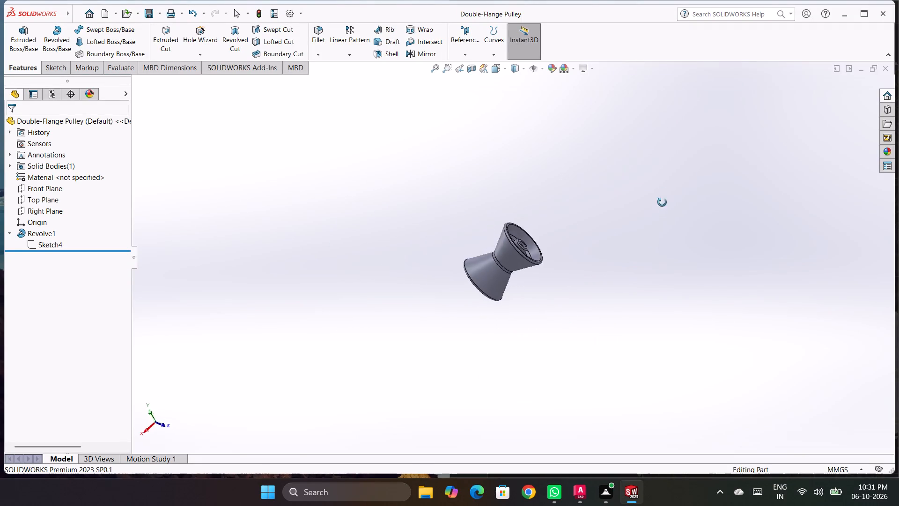
pyautogui.moveTo(662, 202); pyautogui.dragTo(338, 313, button='middle')
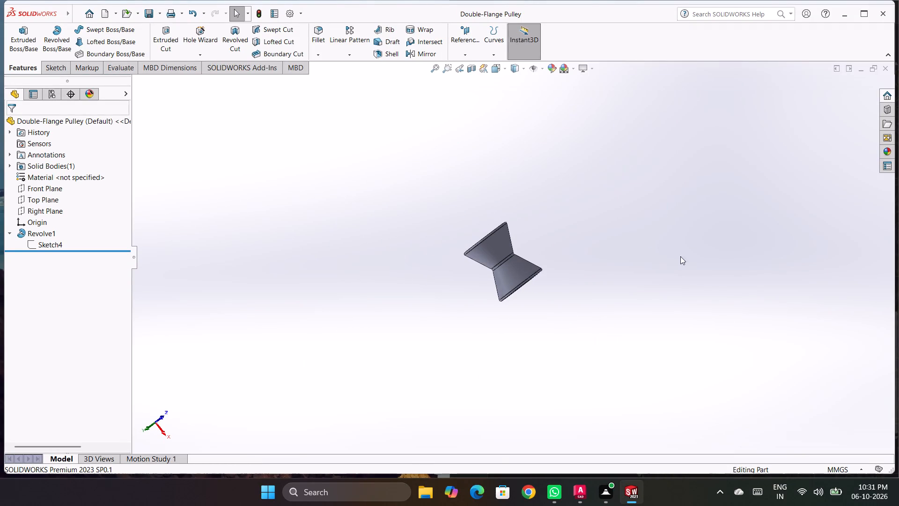
pyautogui.scroll(3, 575, 232)
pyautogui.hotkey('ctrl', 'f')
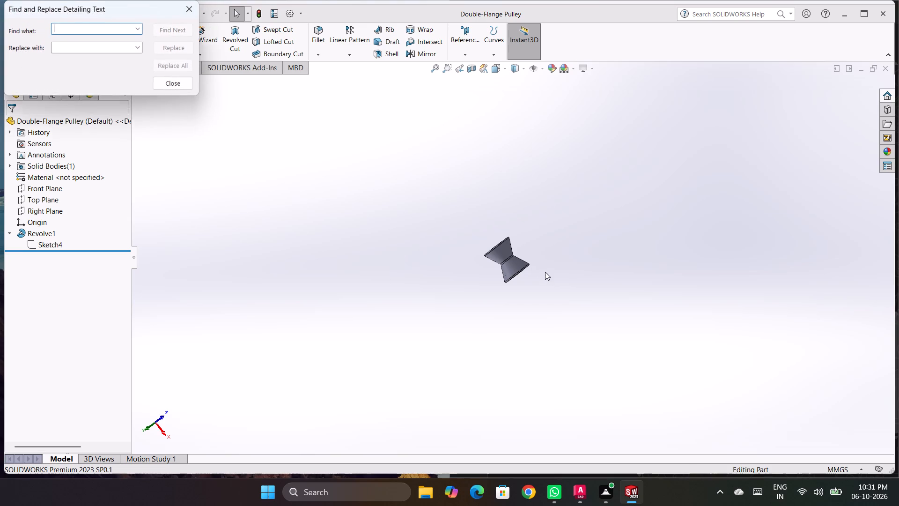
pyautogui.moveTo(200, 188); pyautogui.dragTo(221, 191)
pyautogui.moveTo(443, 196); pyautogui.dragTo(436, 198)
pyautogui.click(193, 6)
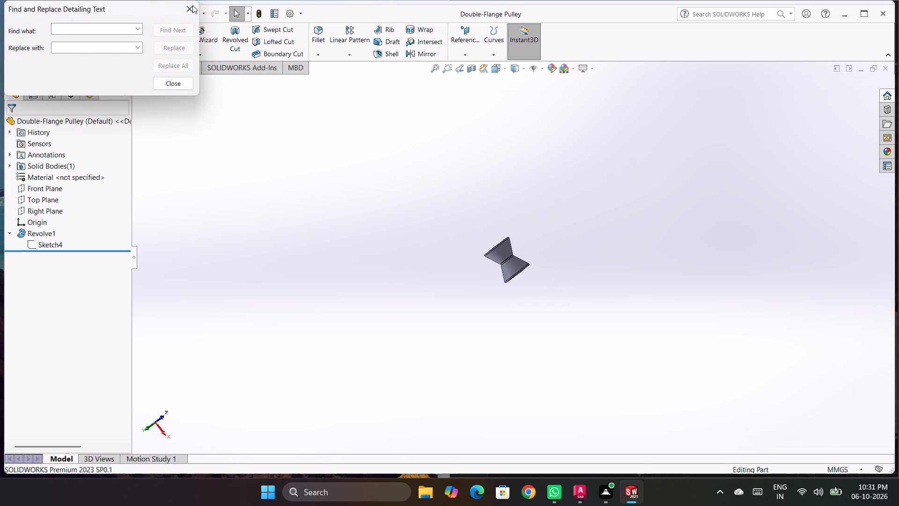
# Fit the whole pulley in view and inspect it in the front, back, left and right standard views, finishing in isometric.
pyautogui.press('d')
pyautogui.press('f')
pyautogui.press('f')
pyautogui.press('f')
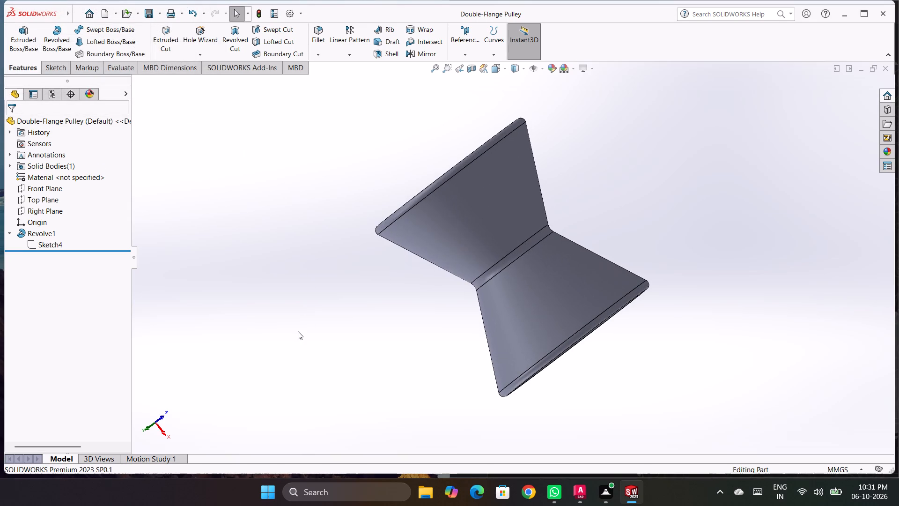
pyautogui.write('ff')
pyautogui.write('ffff')
pyautogui.hotkey('ctrl', '4')
pyautogui.hotkey('ctrl', '3')
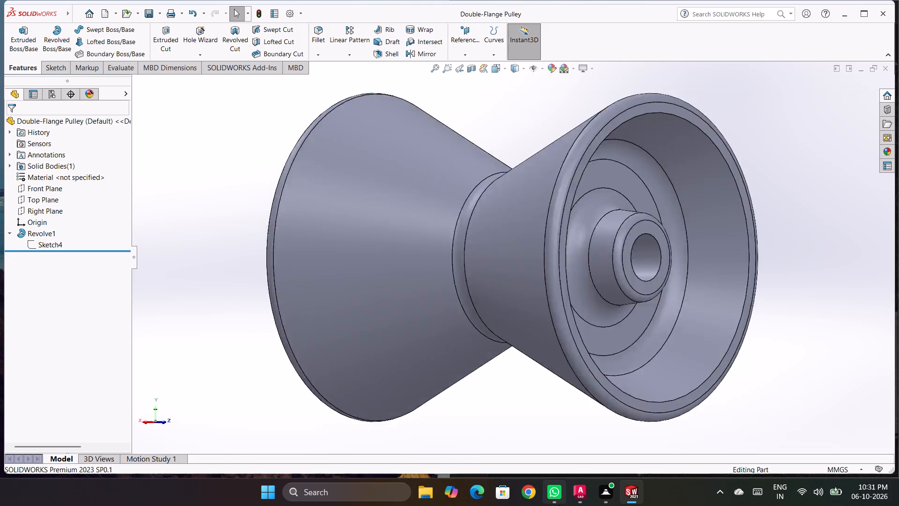
pyautogui.hotkey('ctrl', '2')
pyautogui.hotkey('ctrl', '3')
pyautogui.hotkey('ctrl', '2')
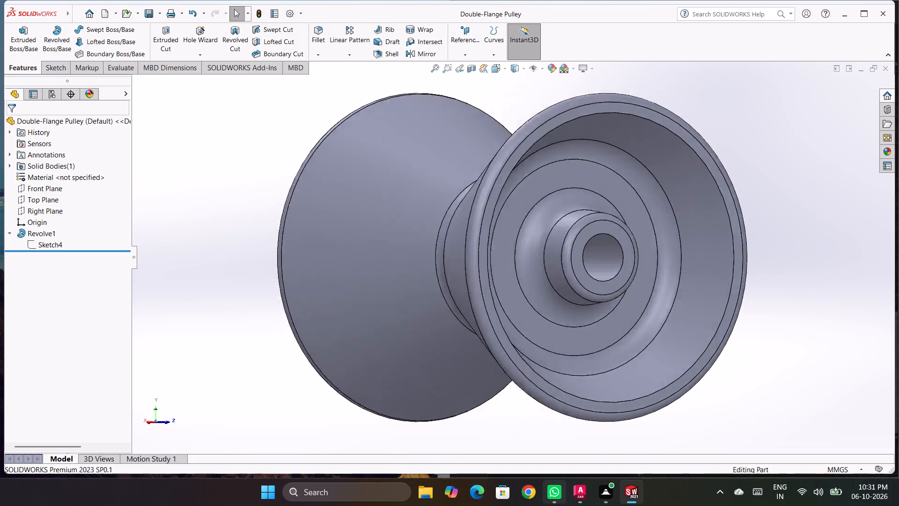
pyautogui.hotkey('ctrl', '3')
pyautogui.hotkey('ctrl', '2')
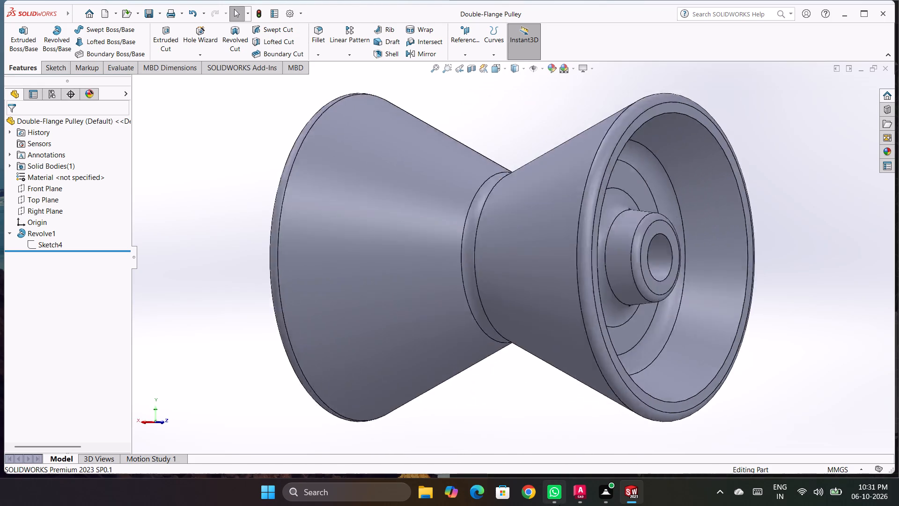
pyautogui.hotkey('ctrl', '1')
pyautogui.hotkey('ctrl', '2')
pyautogui.hotkey('ctrl', '3')
pyautogui.hotkey('ctrl', '4')
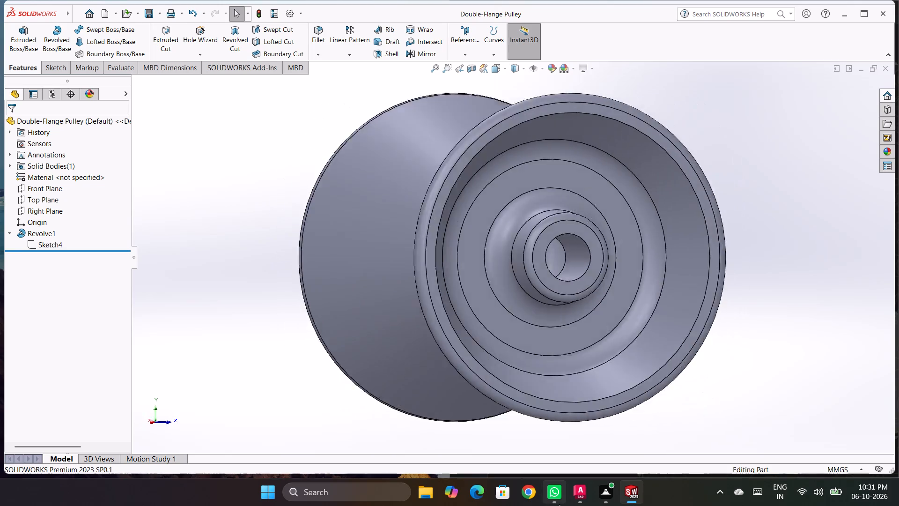
pyautogui.hotkey('ctrl', '7')
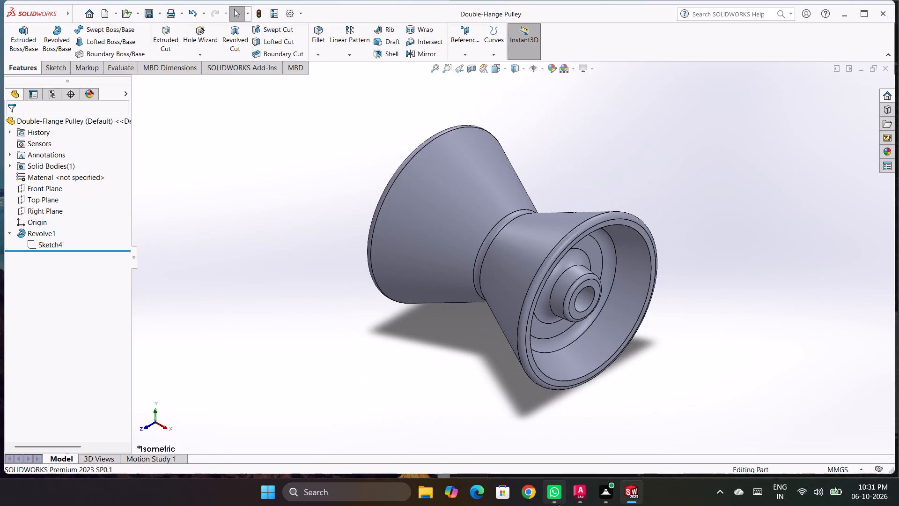
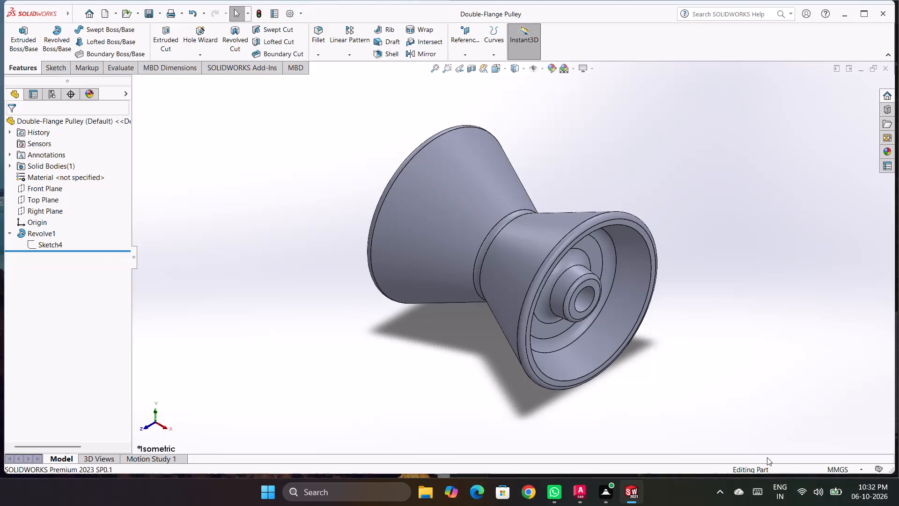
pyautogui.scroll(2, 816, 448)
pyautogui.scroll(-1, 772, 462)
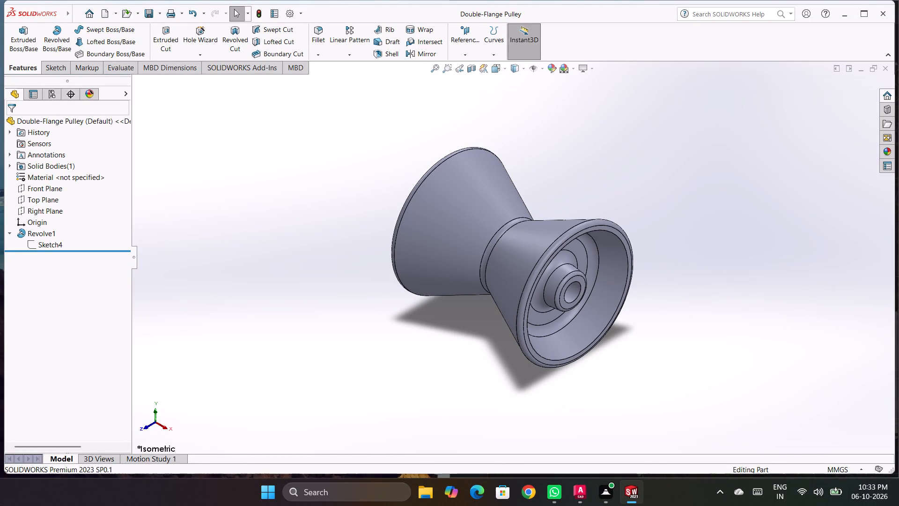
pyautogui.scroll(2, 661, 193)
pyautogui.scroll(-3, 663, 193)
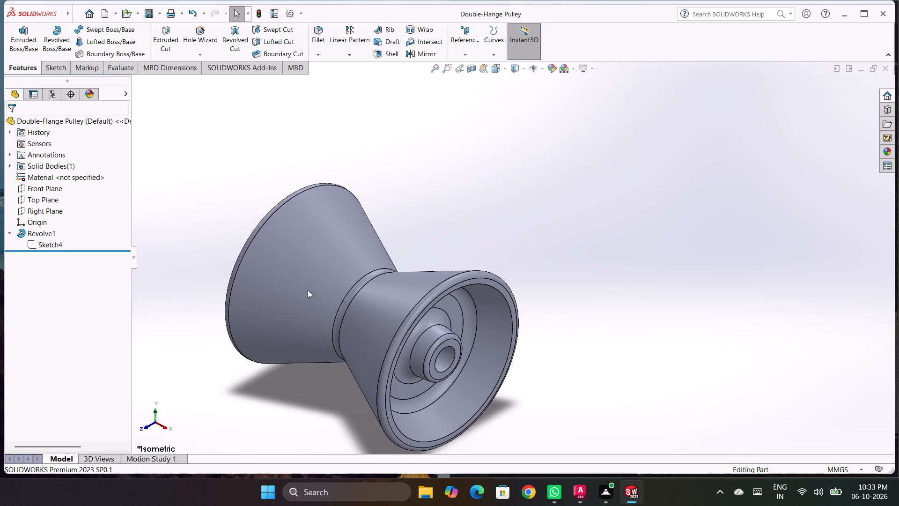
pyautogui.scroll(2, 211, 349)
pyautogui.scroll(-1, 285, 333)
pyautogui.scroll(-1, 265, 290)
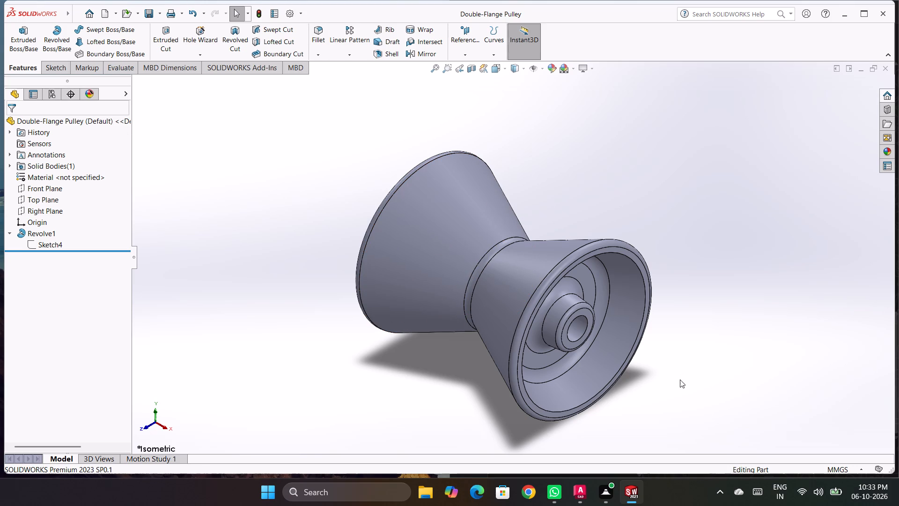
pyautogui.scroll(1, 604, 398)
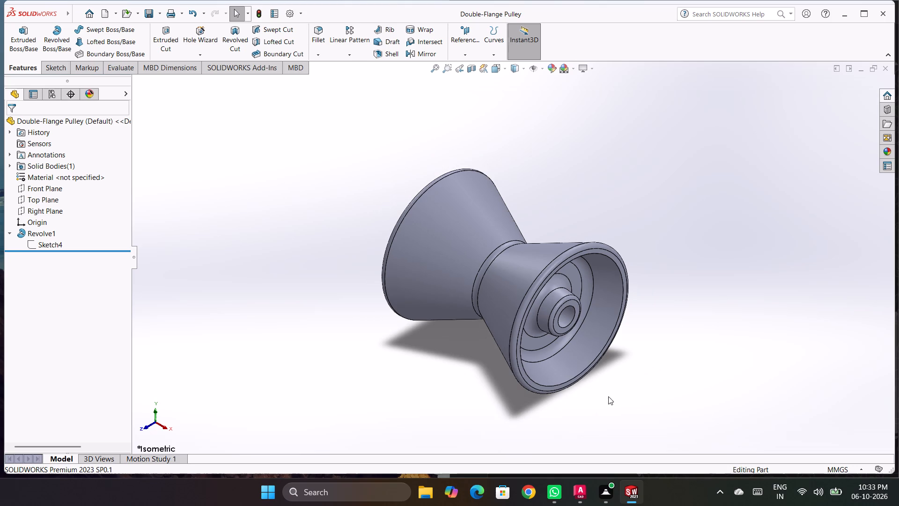
# Orbit around the pulley to examine its conical flanges, central groove and recessed hub end.
pyautogui.moveTo(608, 393); pyautogui.dragTo(633, 367, button='middle')
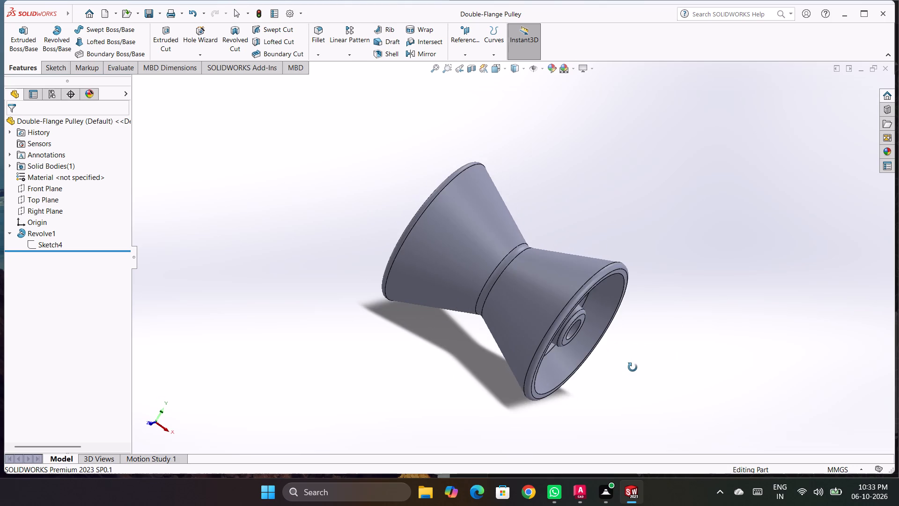
pyautogui.moveTo(633, 367); pyautogui.dragTo(630, 372, button='middle')
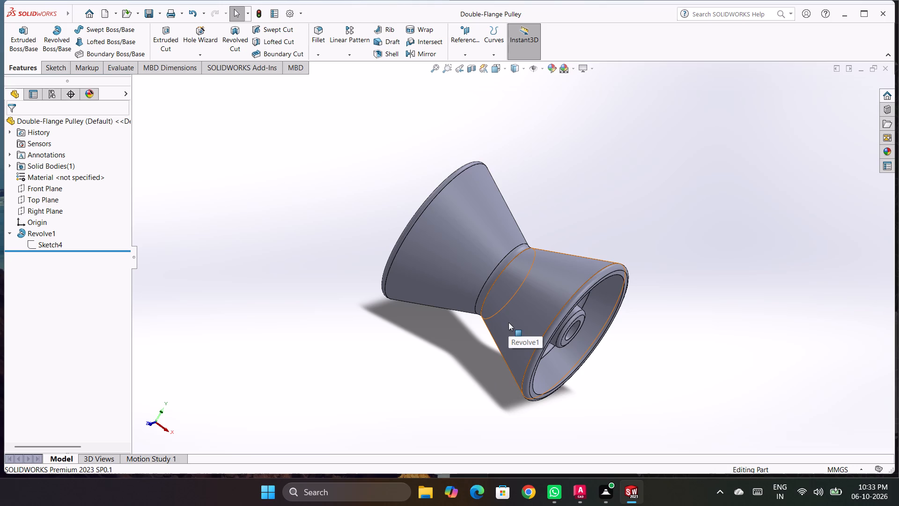
pyautogui.scroll(-1, 512, 312)
pyautogui.scroll(1, 512, 312)
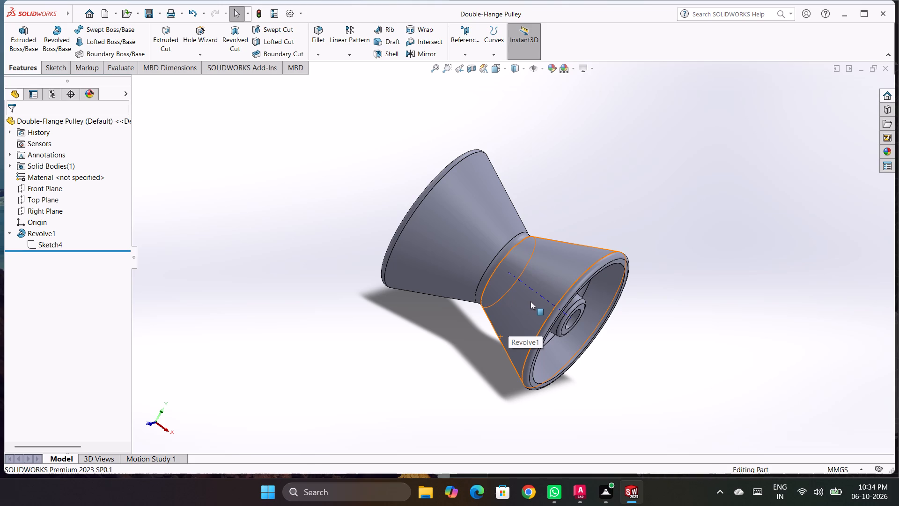
pyautogui.scroll(-1, 568, 255)
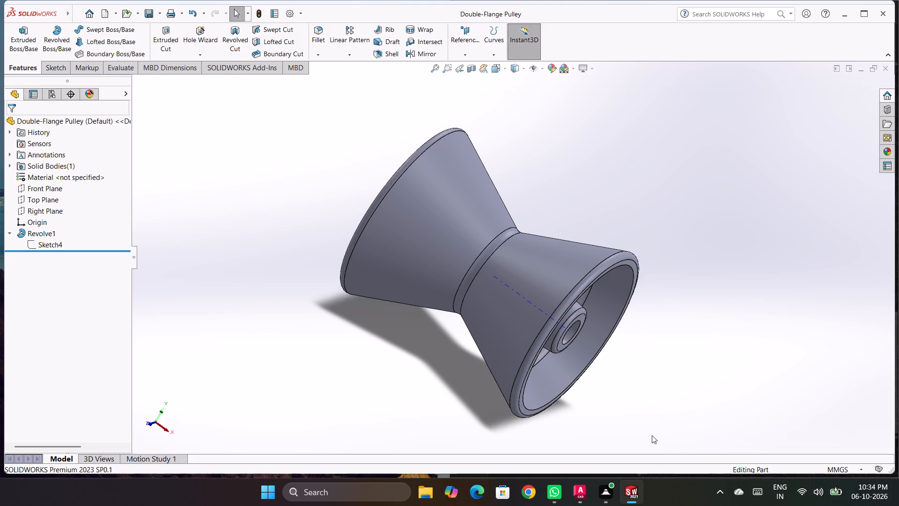
pyautogui.moveTo(652, 394); pyautogui.dragTo(678, 295, button='middle')
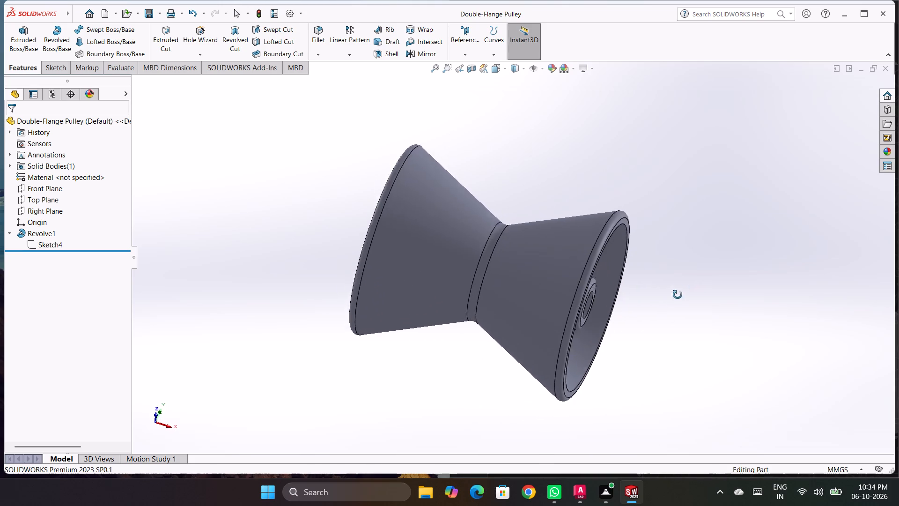
pyautogui.moveTo(678, 295); pyautogui.dragTo(648, 353, button='middle')
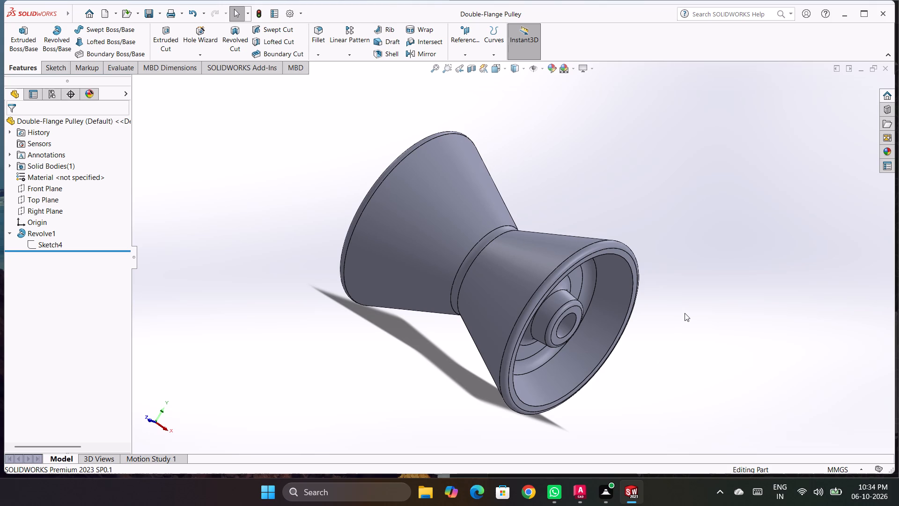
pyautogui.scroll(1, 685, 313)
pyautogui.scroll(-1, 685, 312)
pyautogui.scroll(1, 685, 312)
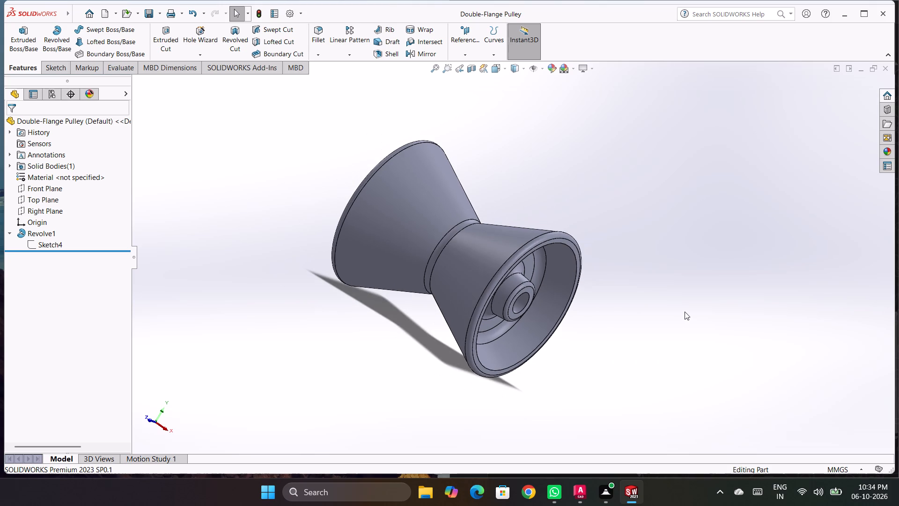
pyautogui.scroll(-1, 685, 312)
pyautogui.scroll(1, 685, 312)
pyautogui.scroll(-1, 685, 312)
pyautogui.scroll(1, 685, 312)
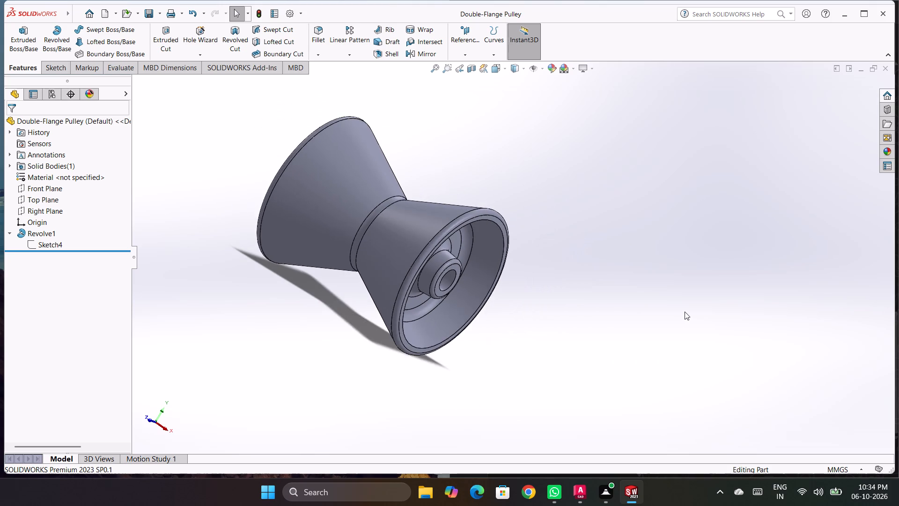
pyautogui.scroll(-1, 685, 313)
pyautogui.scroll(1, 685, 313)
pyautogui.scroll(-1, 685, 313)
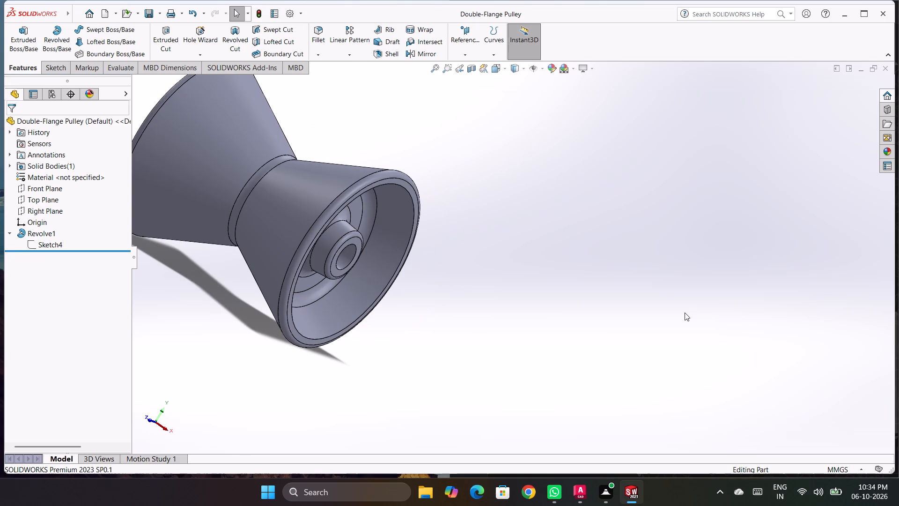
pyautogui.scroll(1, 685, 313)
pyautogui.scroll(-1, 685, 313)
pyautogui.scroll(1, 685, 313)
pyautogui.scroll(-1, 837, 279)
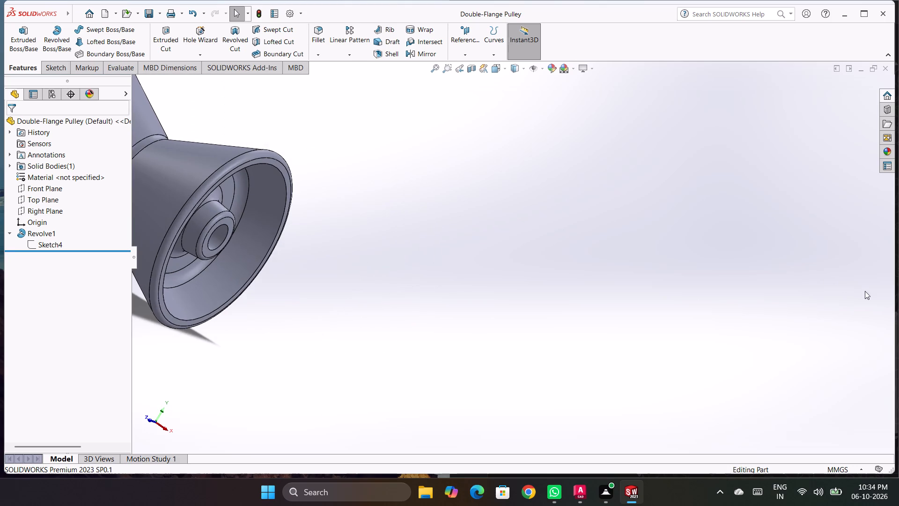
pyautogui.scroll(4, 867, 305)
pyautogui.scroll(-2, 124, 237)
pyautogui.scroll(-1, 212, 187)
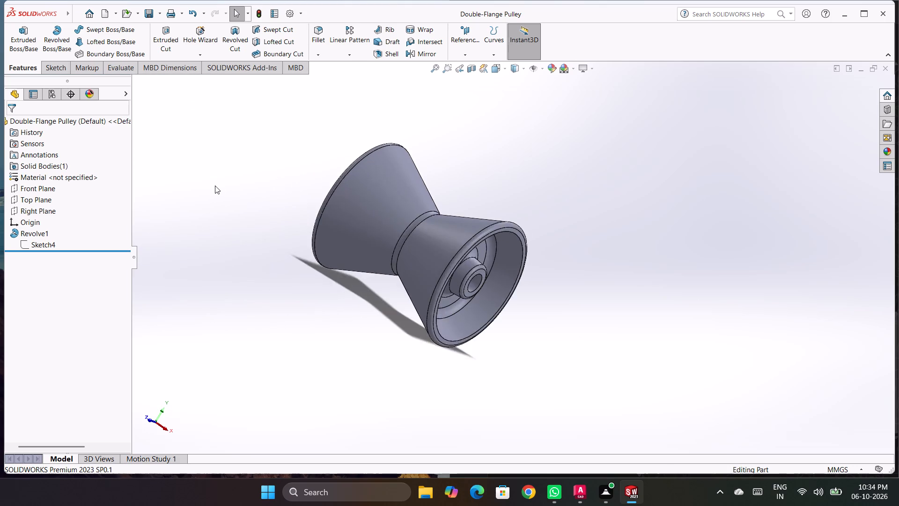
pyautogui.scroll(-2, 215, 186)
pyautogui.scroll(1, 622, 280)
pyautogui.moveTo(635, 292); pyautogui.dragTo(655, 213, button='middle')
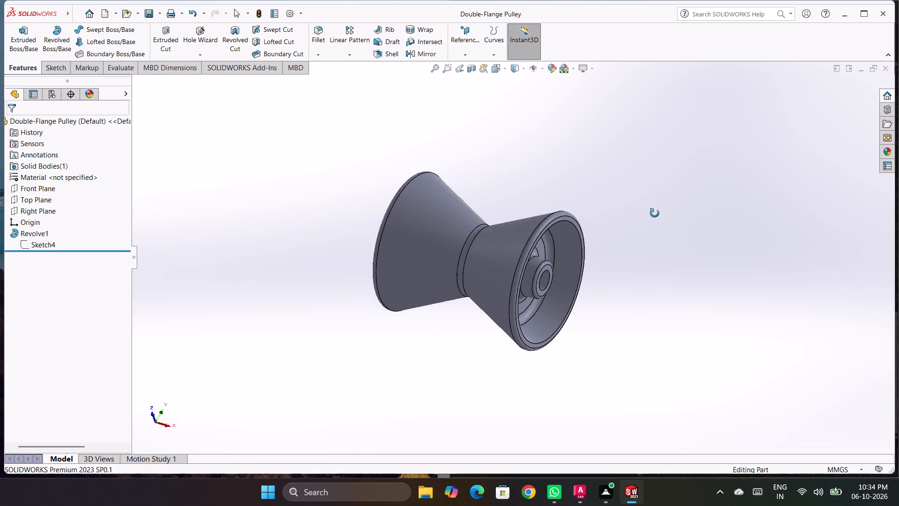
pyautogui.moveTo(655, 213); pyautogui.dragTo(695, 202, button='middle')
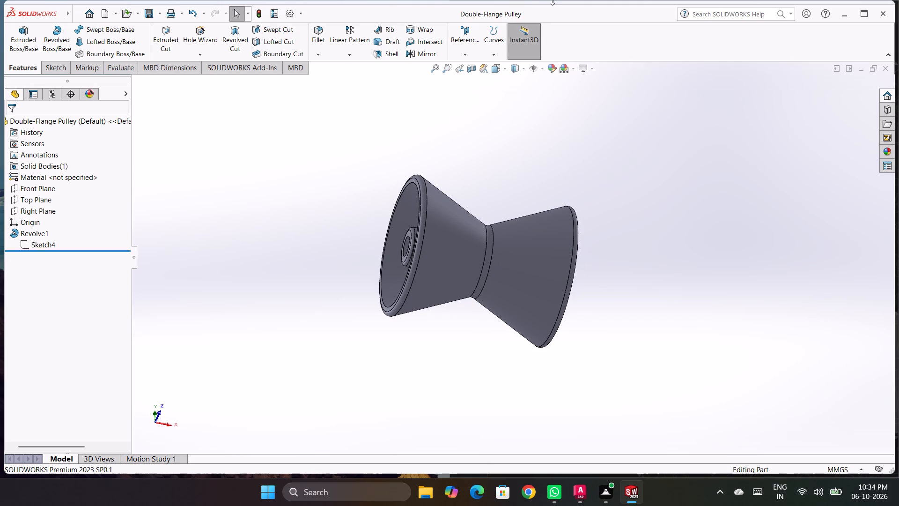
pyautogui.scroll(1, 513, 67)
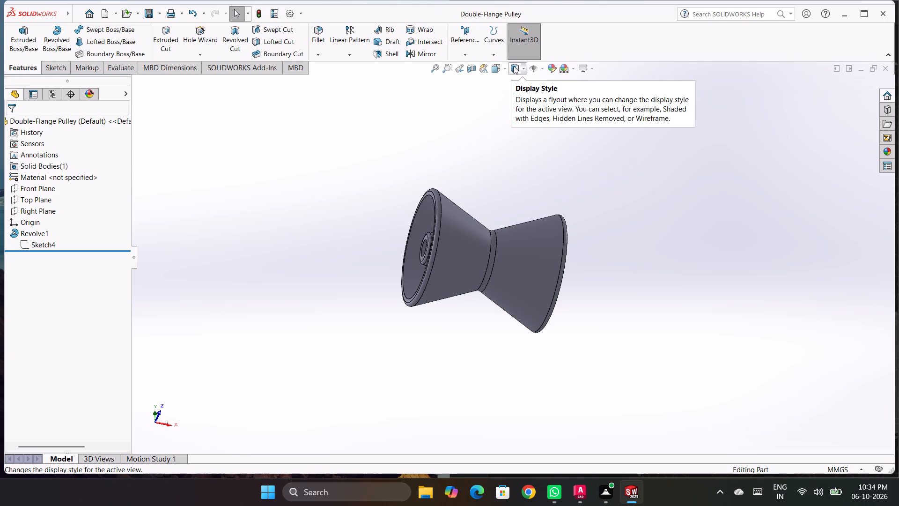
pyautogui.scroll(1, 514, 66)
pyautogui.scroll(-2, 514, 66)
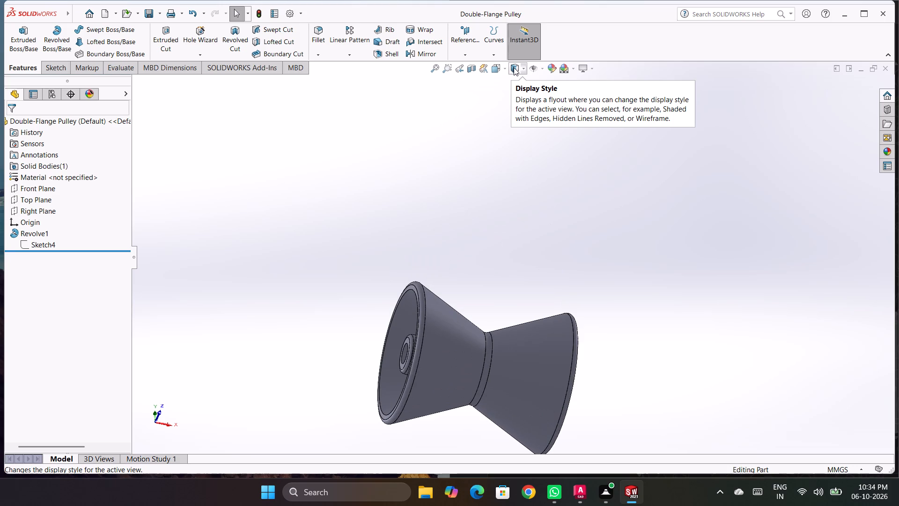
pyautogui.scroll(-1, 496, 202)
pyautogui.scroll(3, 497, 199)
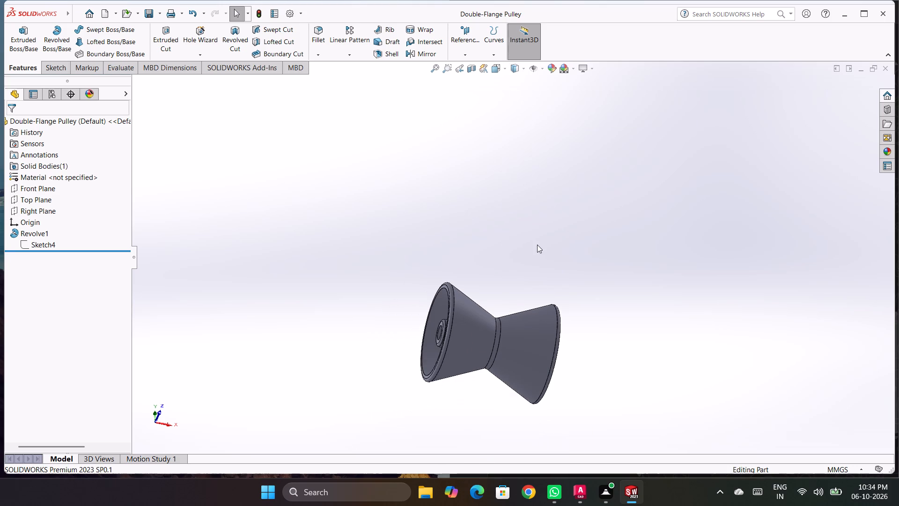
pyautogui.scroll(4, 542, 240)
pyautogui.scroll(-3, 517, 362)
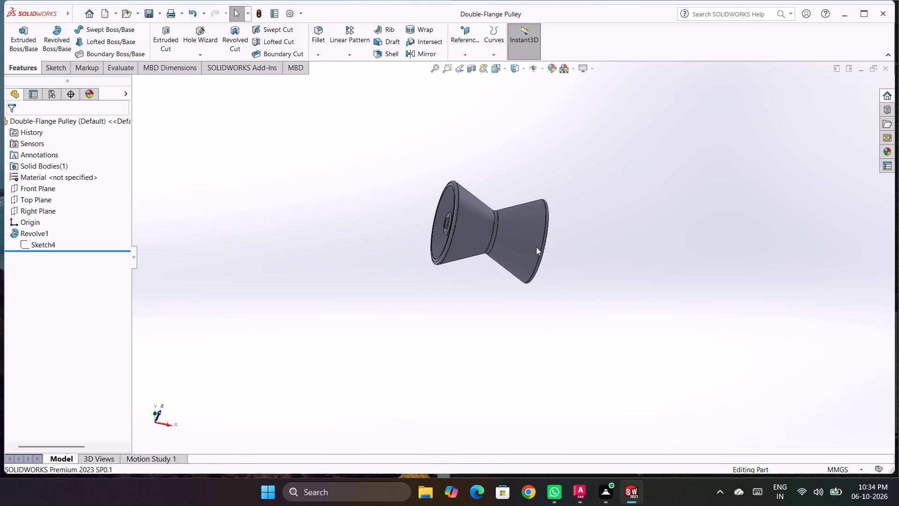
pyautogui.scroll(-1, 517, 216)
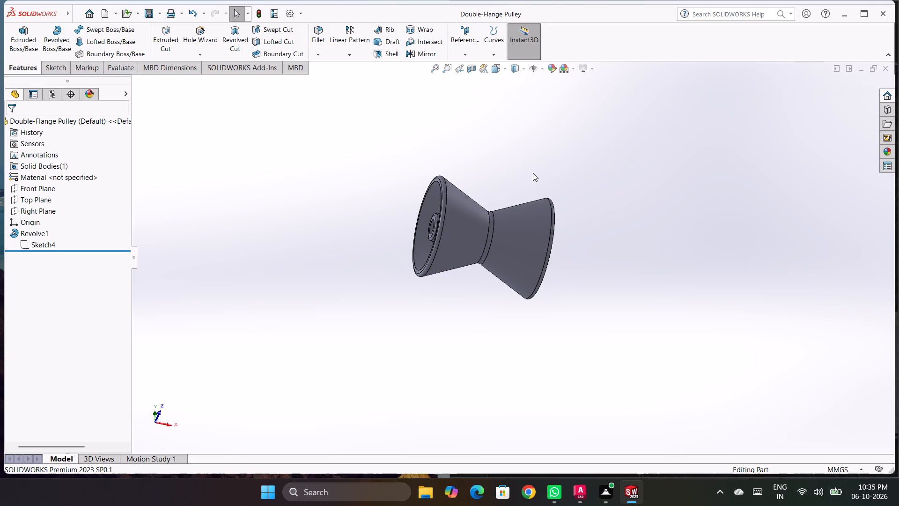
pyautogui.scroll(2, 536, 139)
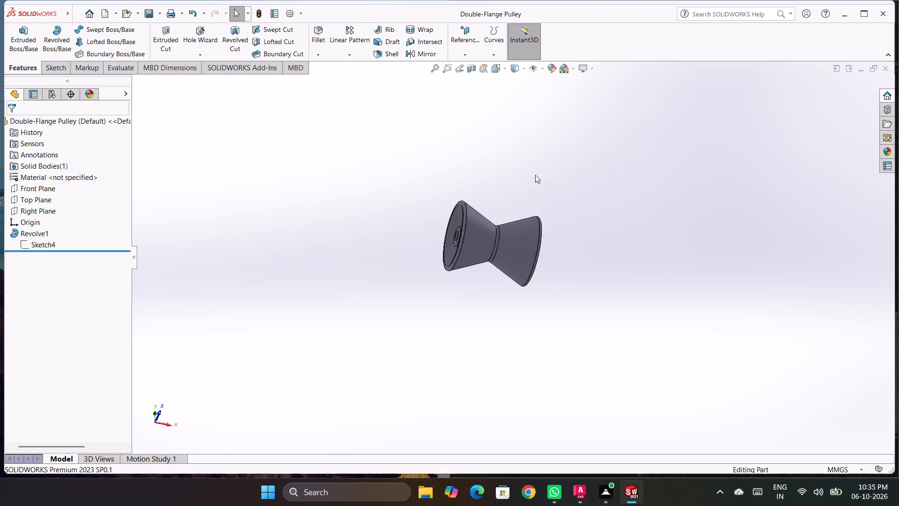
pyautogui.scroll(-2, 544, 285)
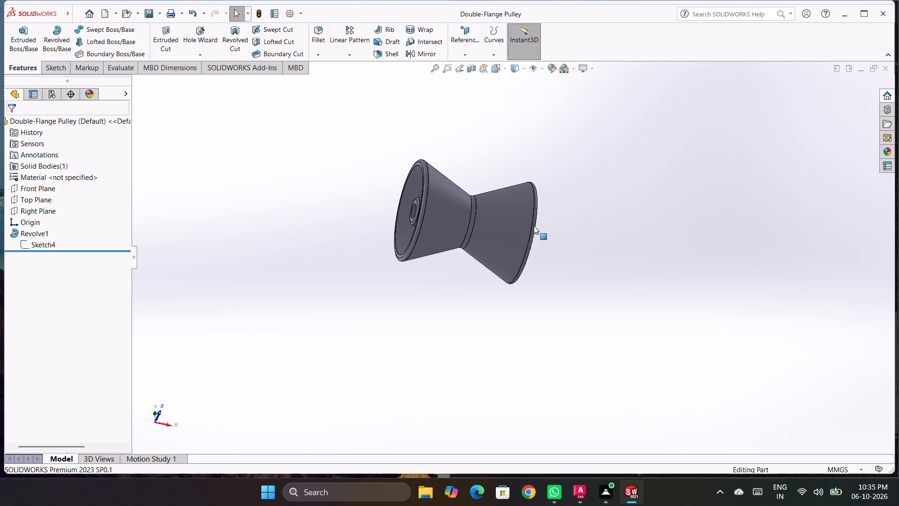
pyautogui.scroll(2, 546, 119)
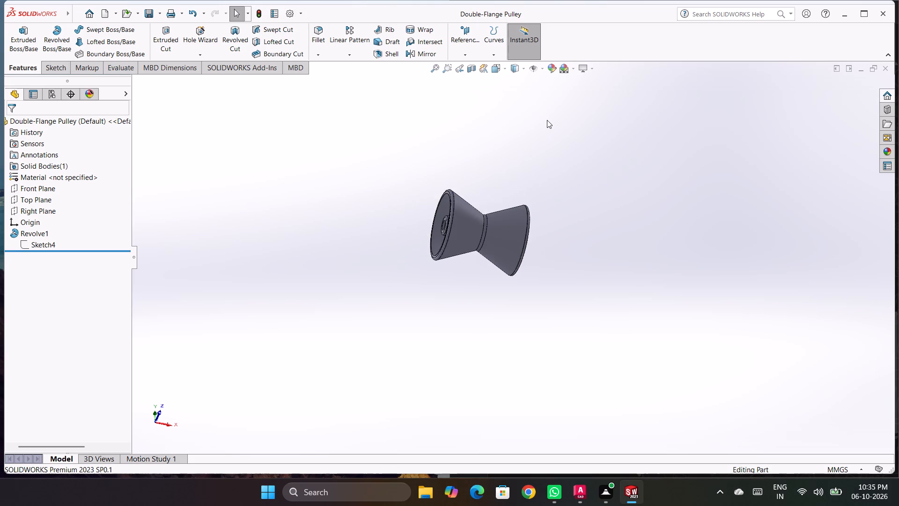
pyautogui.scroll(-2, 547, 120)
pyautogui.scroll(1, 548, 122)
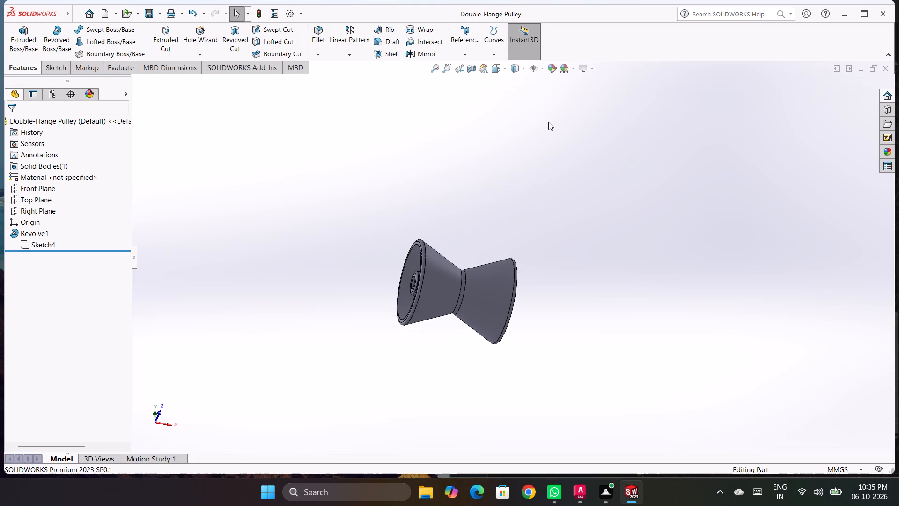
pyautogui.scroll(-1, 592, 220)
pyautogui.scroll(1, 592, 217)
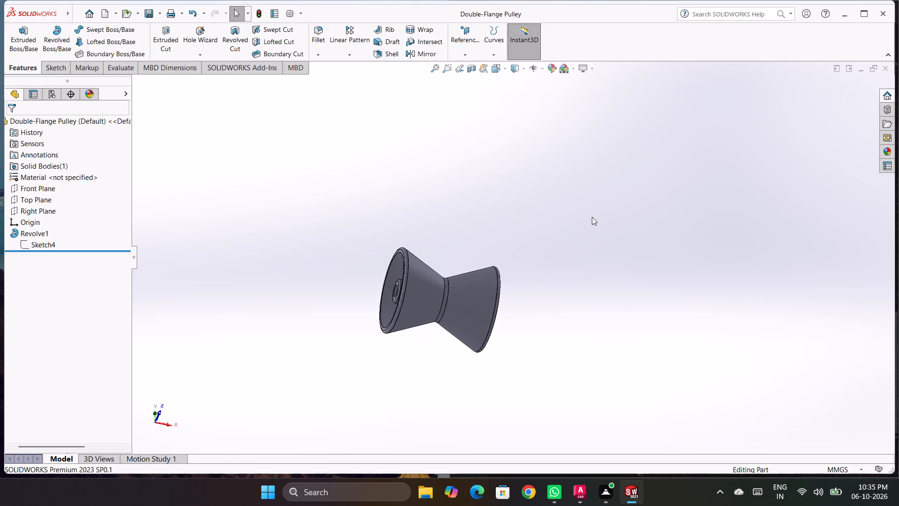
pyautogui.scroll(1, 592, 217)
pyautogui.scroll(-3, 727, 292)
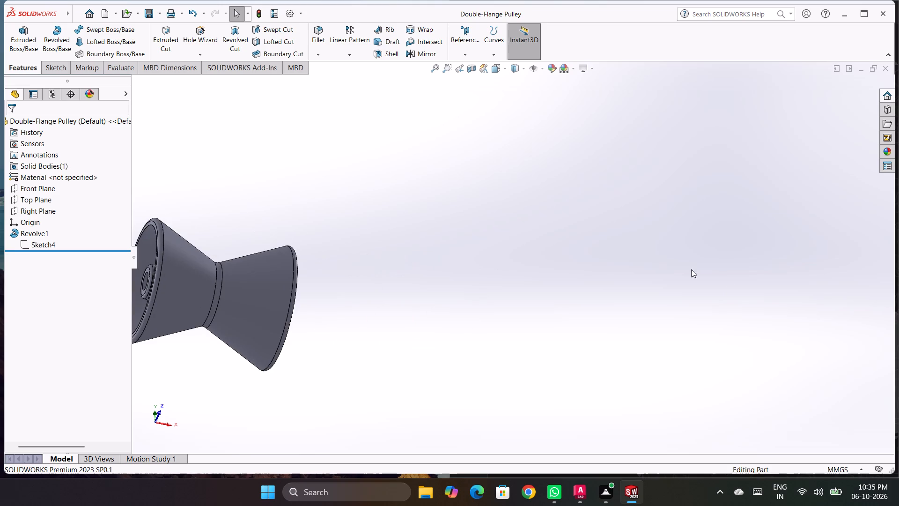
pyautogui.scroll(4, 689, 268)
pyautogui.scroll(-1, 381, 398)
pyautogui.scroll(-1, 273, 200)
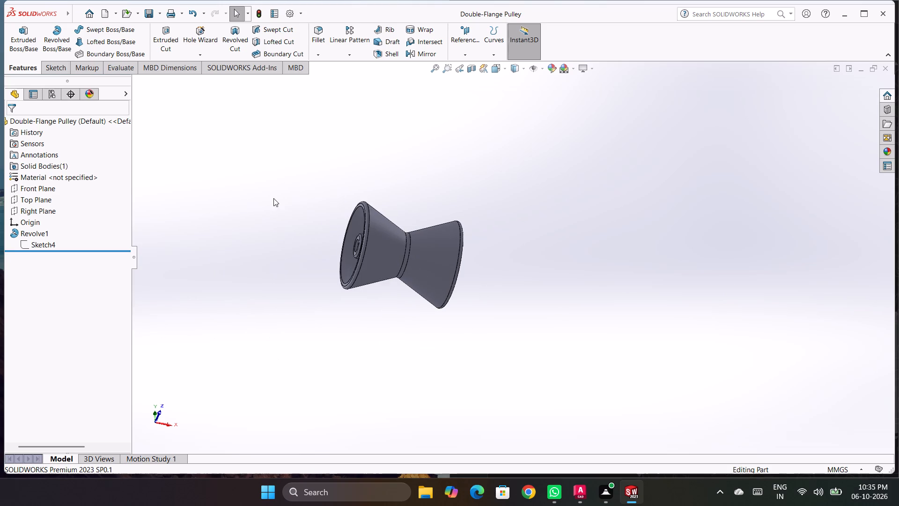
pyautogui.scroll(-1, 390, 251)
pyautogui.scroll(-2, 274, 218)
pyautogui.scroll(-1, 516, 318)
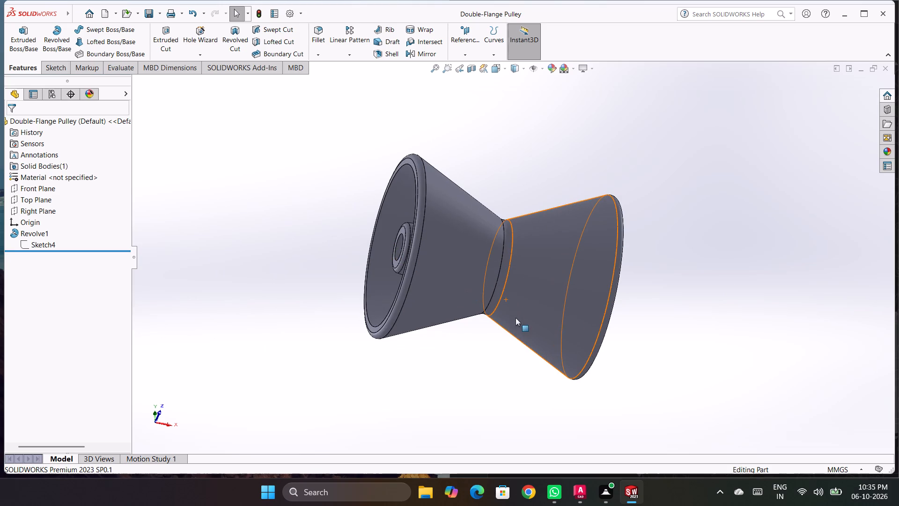
# Orbit around the pulley to examine its recessed hub end, rim and conical outer faces.
pyautogui.moveTo(644, 302); pyautogui.dragTo(560, 169, button='middle')
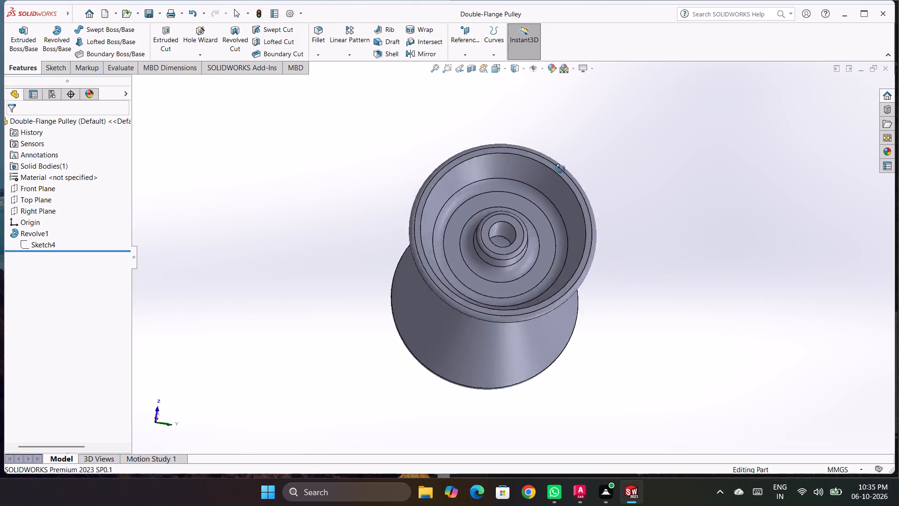
pyautogui.moveTo(560, 169); pyautogui.dragTo(571, 261, button='middle')
pyautogui.scroll(1, 609, 244)
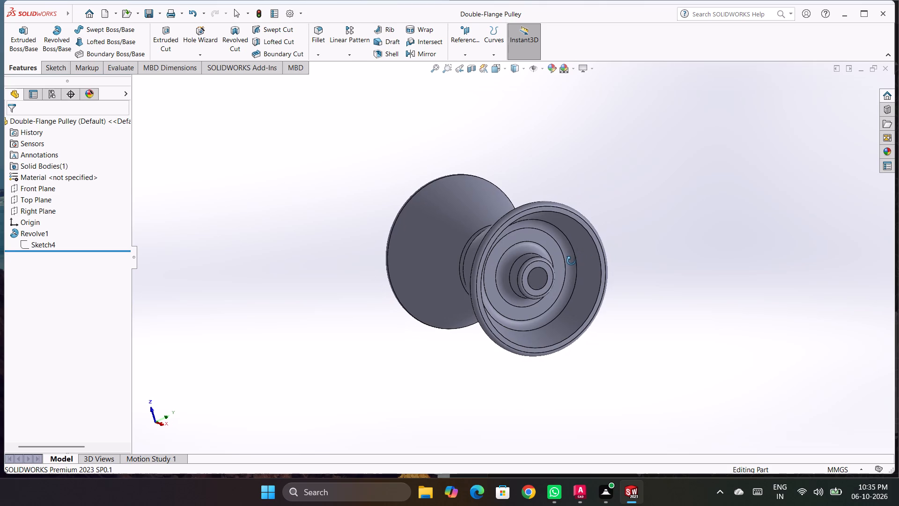
pyautogui.moveTo(571, 261); pyautogui.dragTo(572, 260, button='middle')
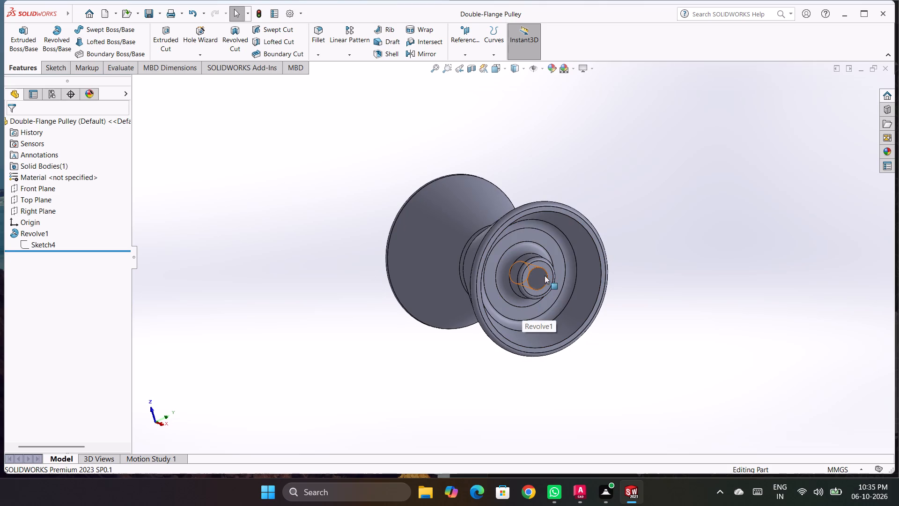
pyautogui.moveTo(673, 223); pyautogui.dragTo(618, 189, button='middle')
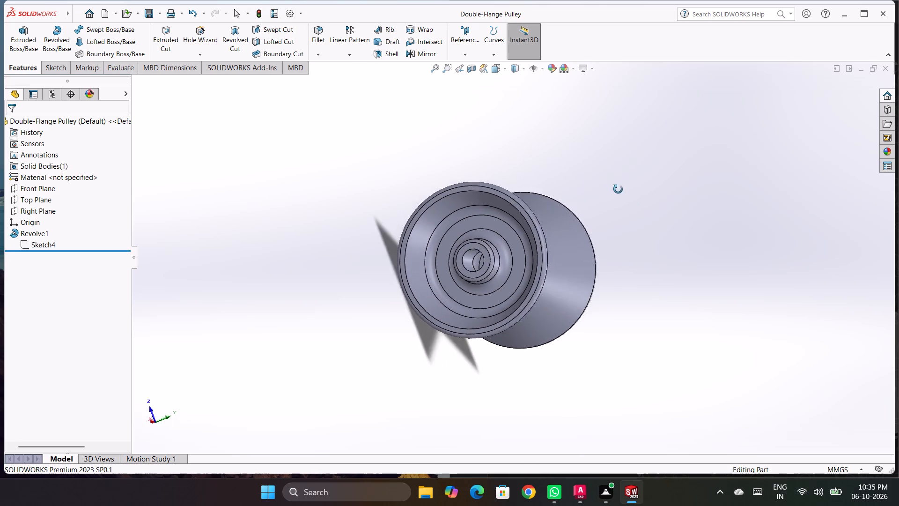
pyautogui.moveTo(618, 189); pyautogui.dragTo(560, 179, button='middle')
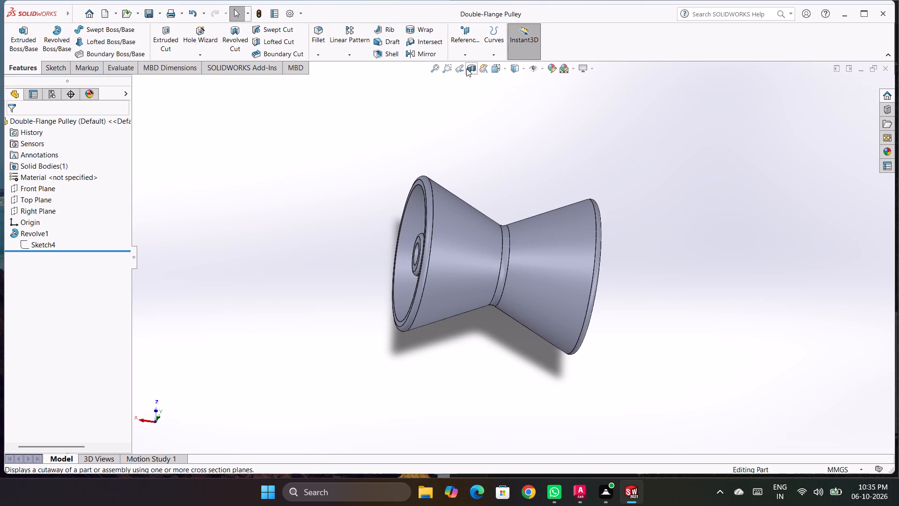
# Preview a planar section through the Front Plane and examine the pulley's internal cavity, webs and bore.
pyautogui.click(466, 67)
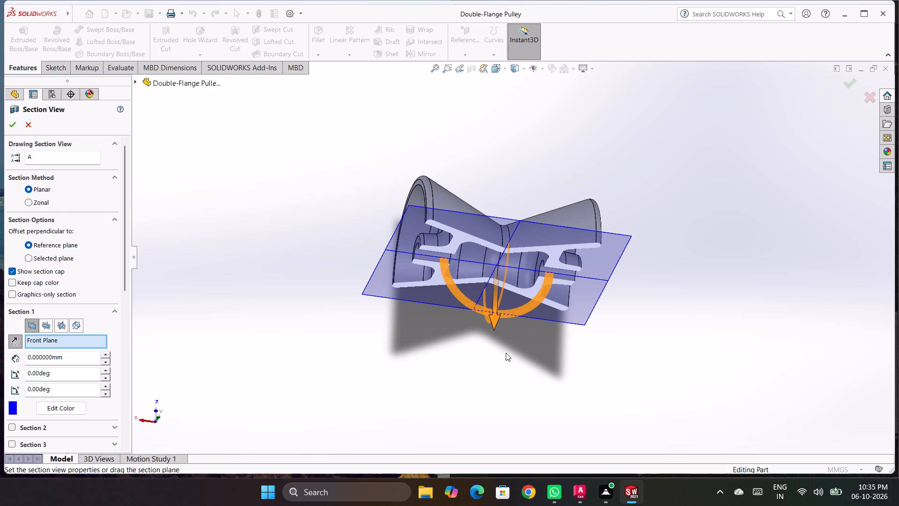
pyautogui.moveTo(475, 388); pyautogui.dragTo(473, 283, button='middle')
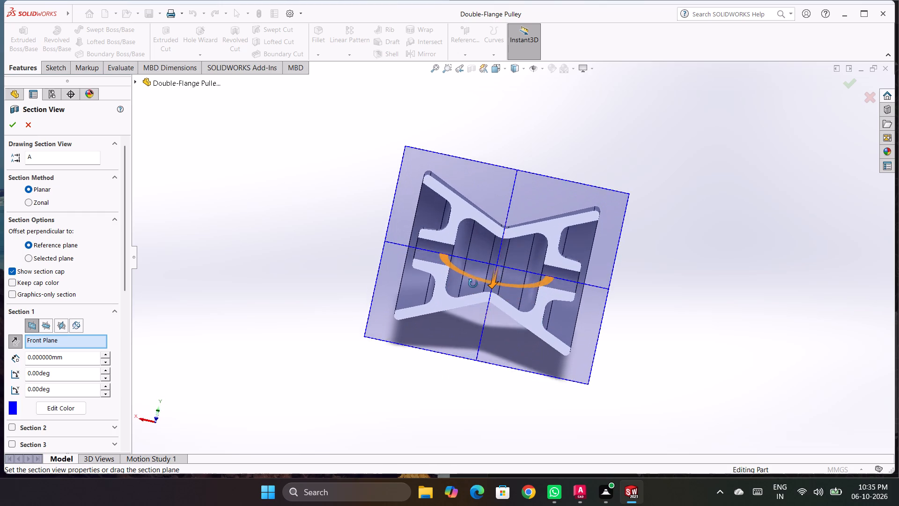
pyautogui.moveTo(473, 283); pyautogui.dragTo(483, 236, button='middle')
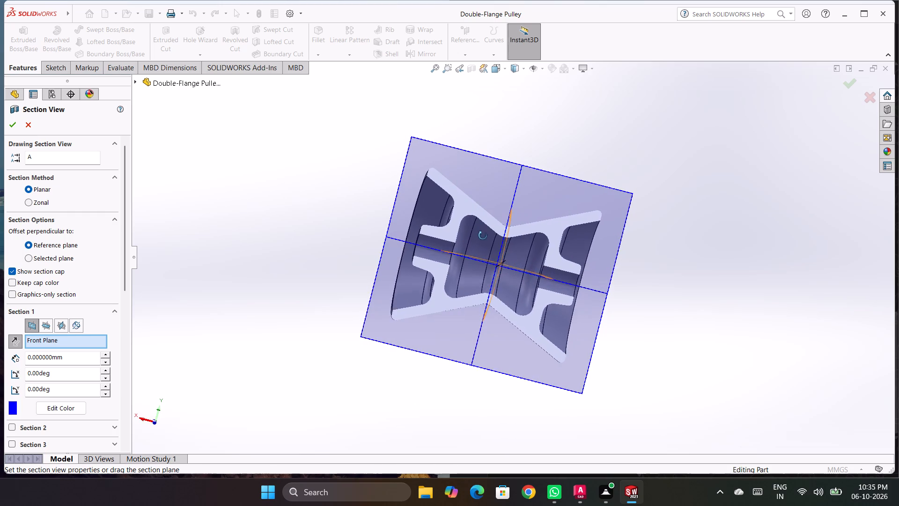
pyautogui.moveTo(483, 236); pyautogui.dragTo(468, 270, button='middle')
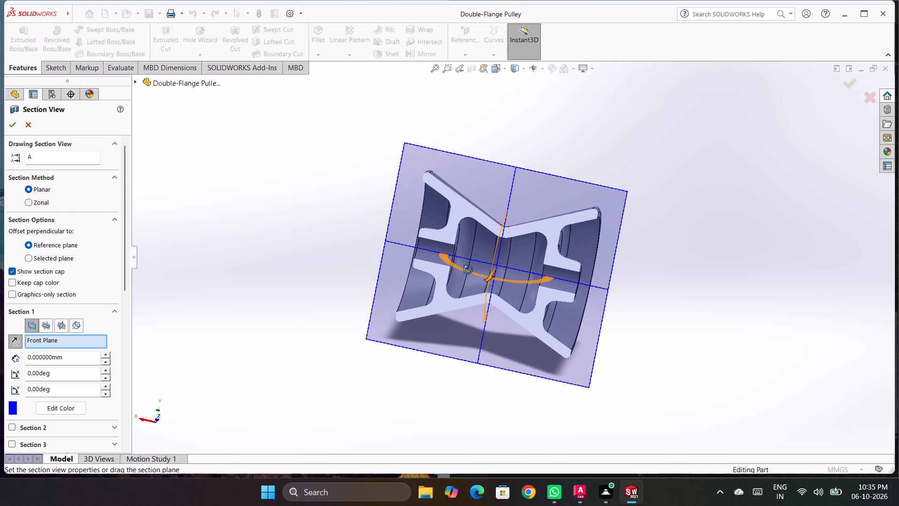
pyautogui.moveTo(468, 270); pyautogui.dragTo(477, 267, button='middle')
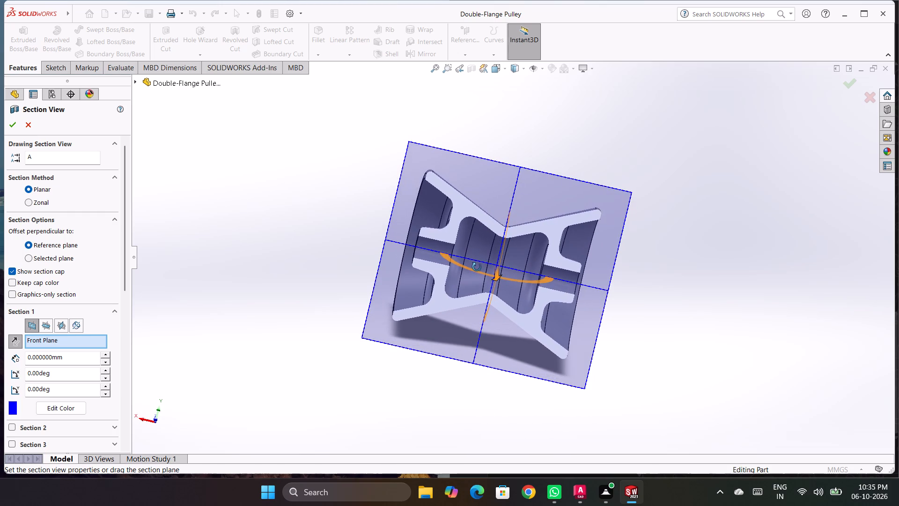
pyautogui.moveTo(477, 267); pyautogui.dragTo(475, 252, button='middle')
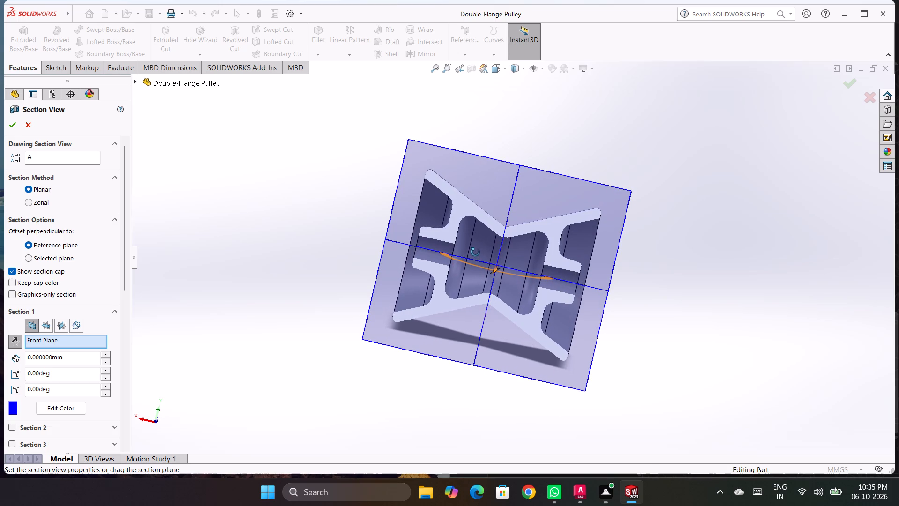
pyautogui.moveTo(475, 252); pyautogui.dragTo(475, 236, button='middle')
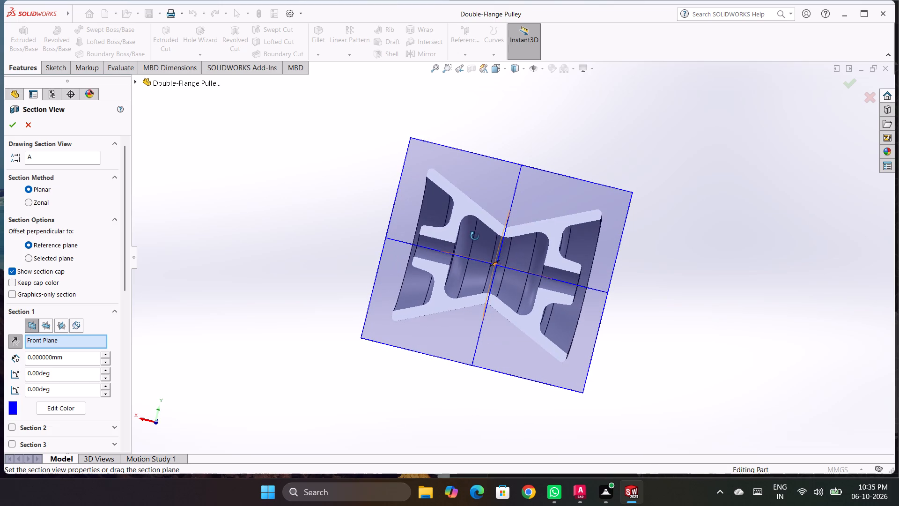
pyautogui.moveTo(475, 236); pyautogui.dragTo(476, 244, button='middle')
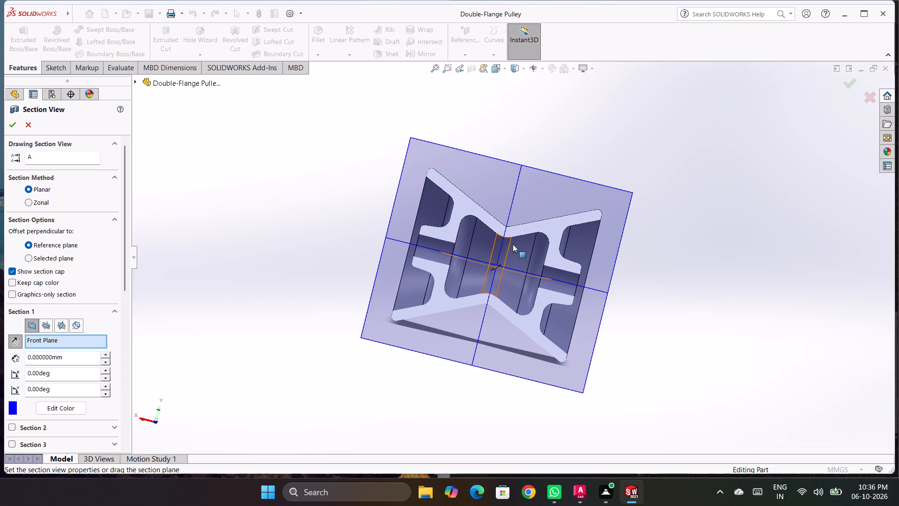
pyautogui.moveTo(503, 249); pyautogui.dragTo(496, 283, button='middle')
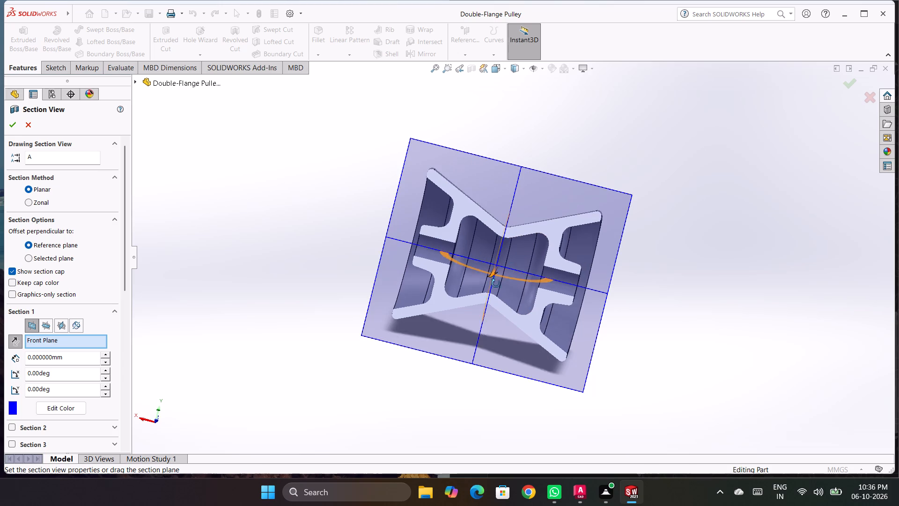
pyautogui.moveTo(496, 283); pyautogui.dragTo(489, 313, button='middle')
# Offset the section plane 8 mm from the Front Plane to check the cut, and close the section view without keeping it.
pyautogui.click(483, 303)
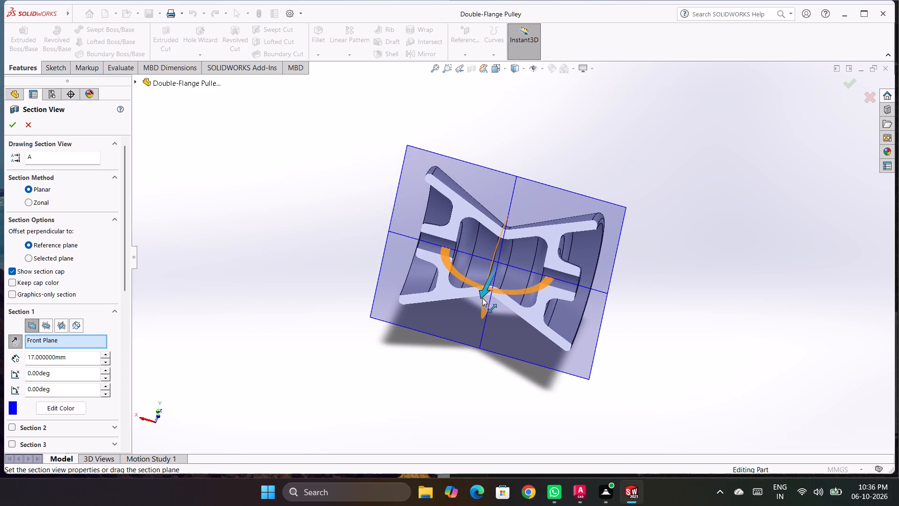
pyautogui.click(742, 57)
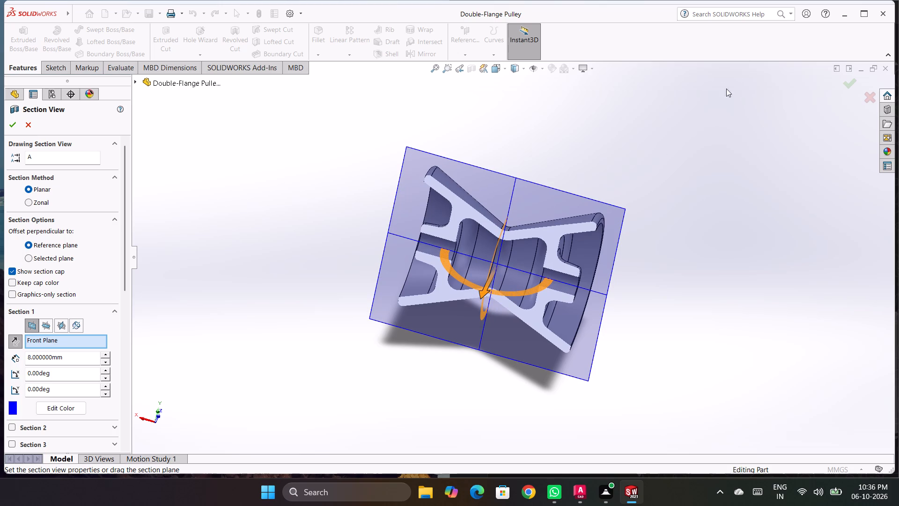
pyautogui.scroll(1, 699, 161)
pyautogui.scroll(-1, 693, 244)
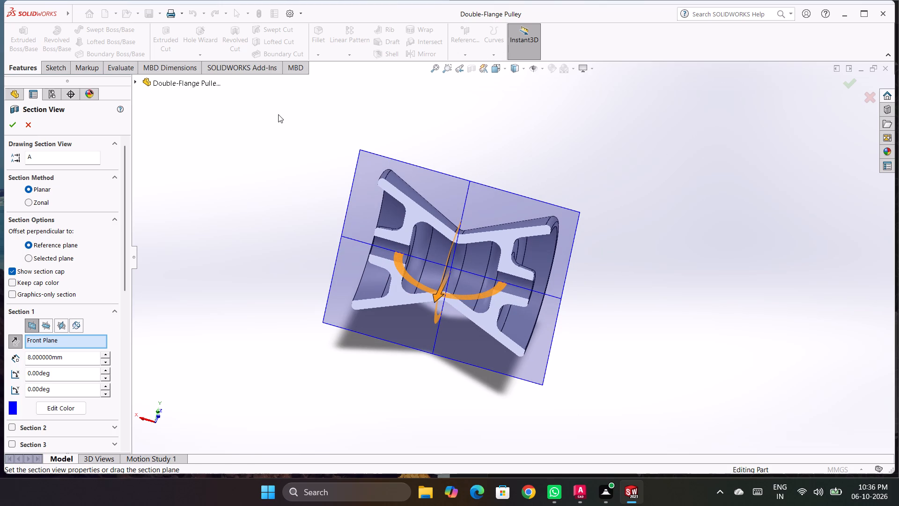
pyautogui.click(25, 124)
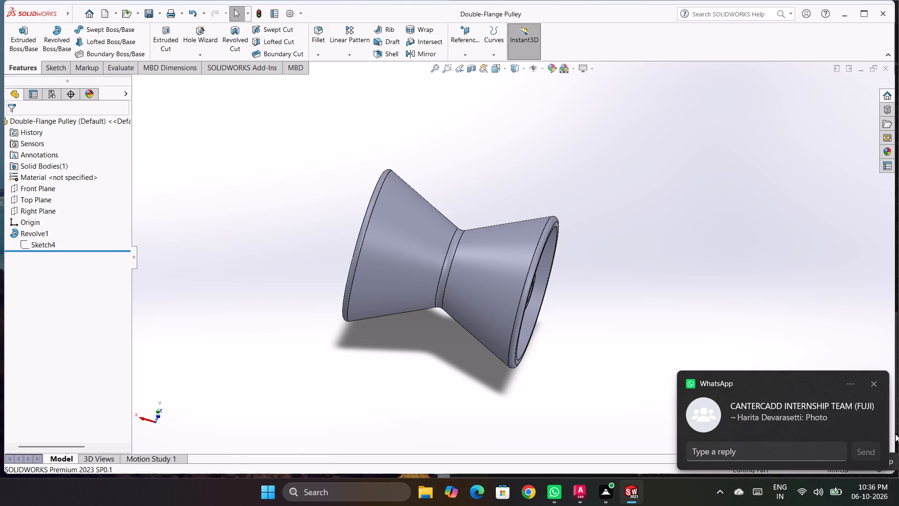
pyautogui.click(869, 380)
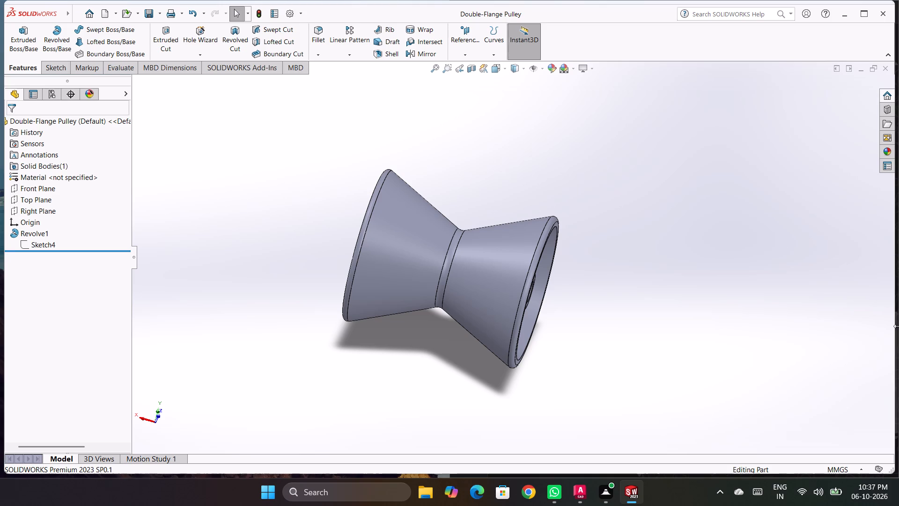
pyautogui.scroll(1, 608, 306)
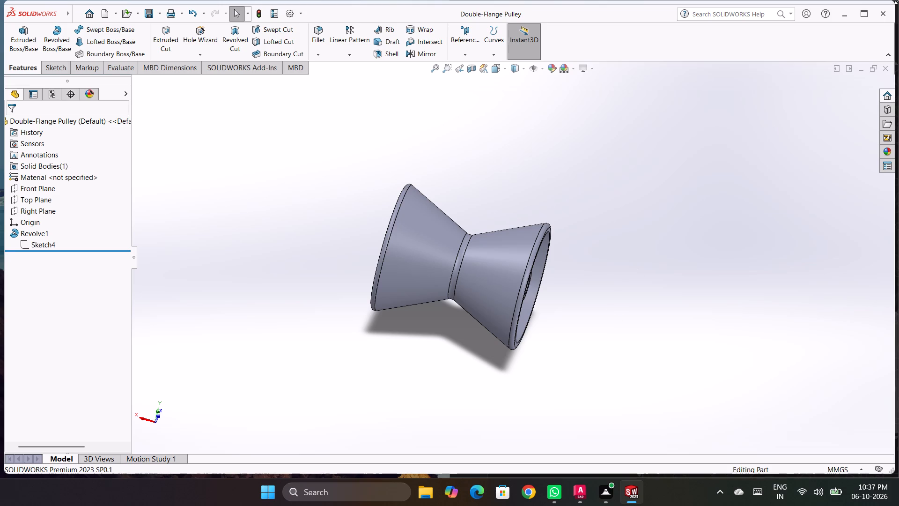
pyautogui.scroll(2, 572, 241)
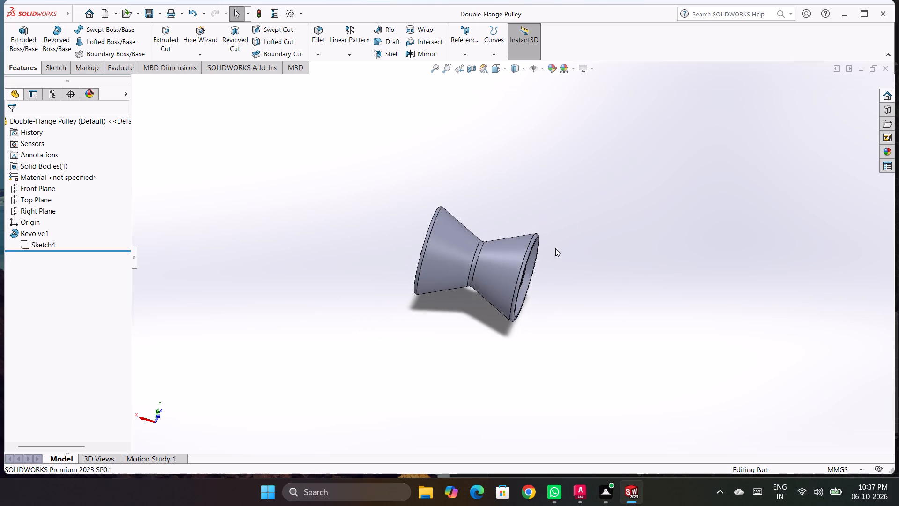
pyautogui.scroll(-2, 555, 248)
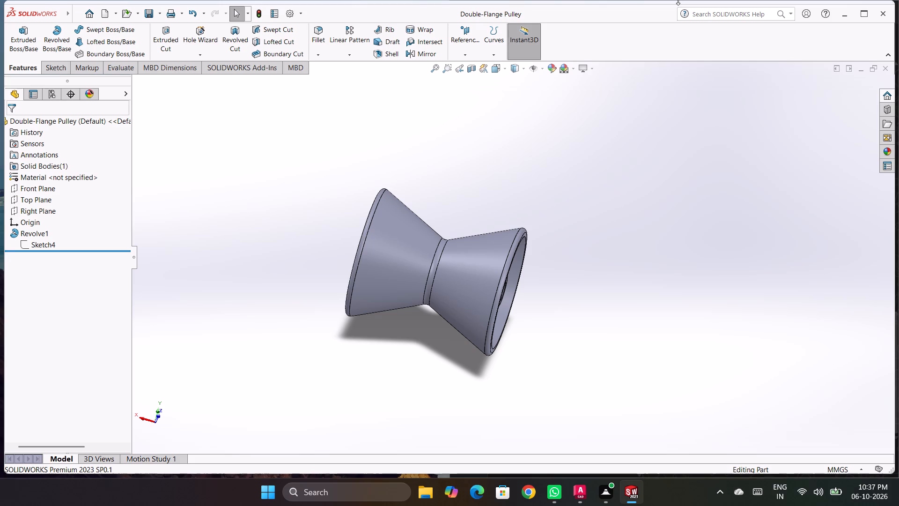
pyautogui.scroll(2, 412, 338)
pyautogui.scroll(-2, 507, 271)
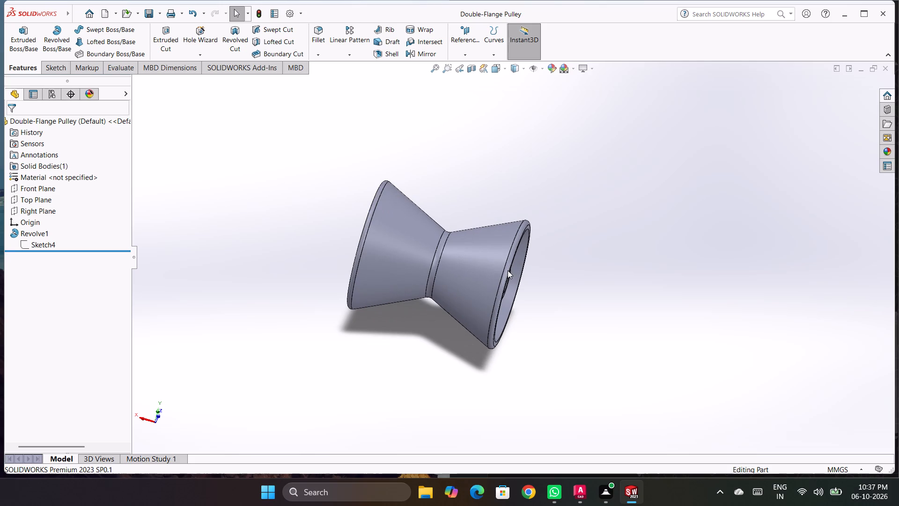
# Show the pulley in isometric view and examine its recessed end, hub and rim up close.
pyautogui.hotkey('ctrl', '7')
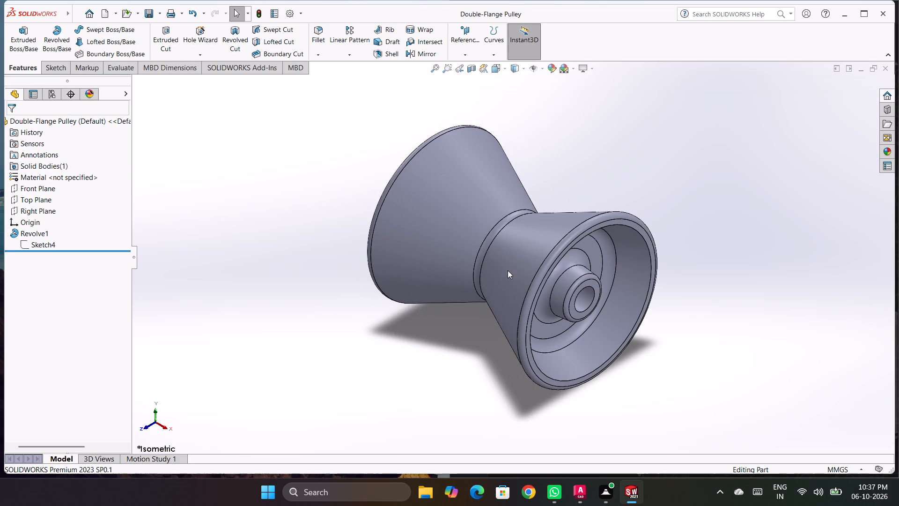
pyautogui.scroll(-1, 503, 273)
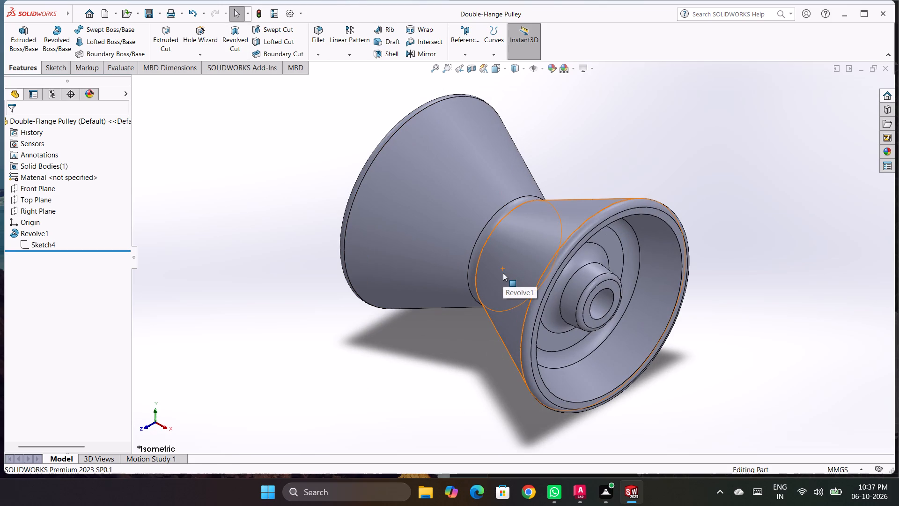
pyautogui.scroll(1, 503, 273)
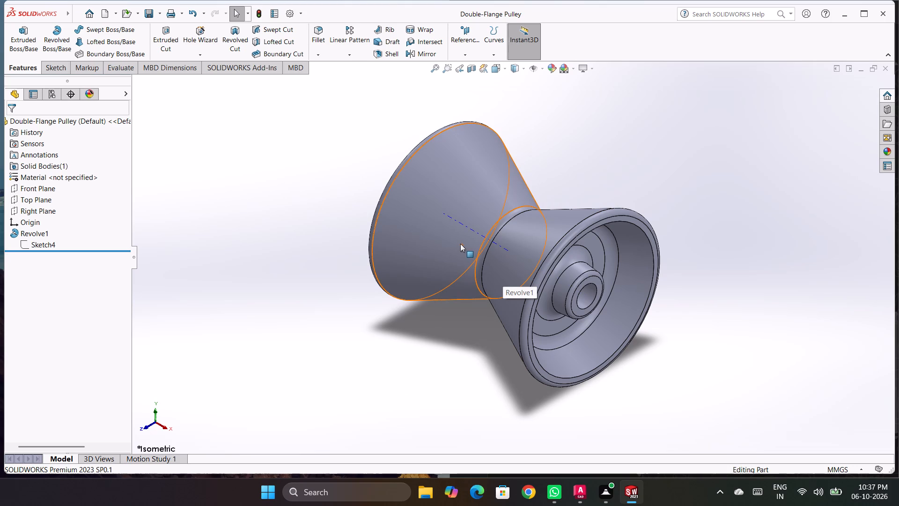
pyautogui.scroll(1, 721, 437)
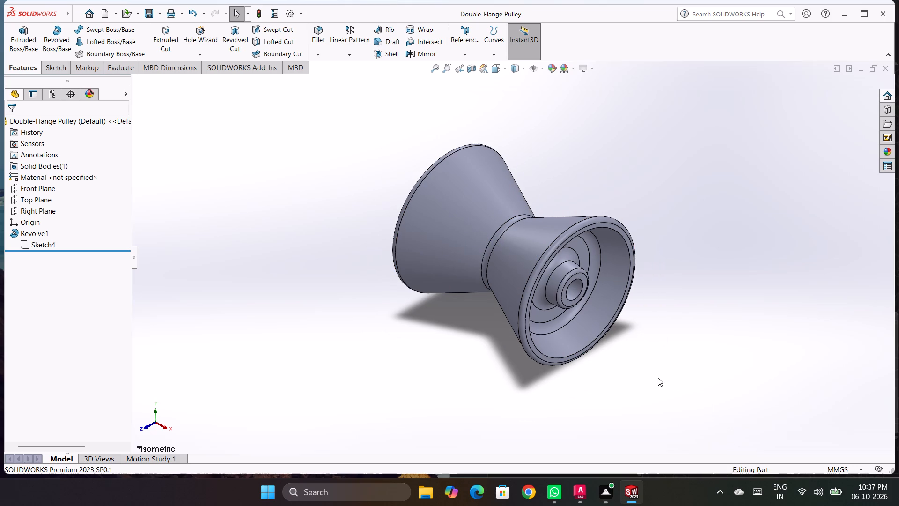
pyautogui.scroll(-2, 658, 378)
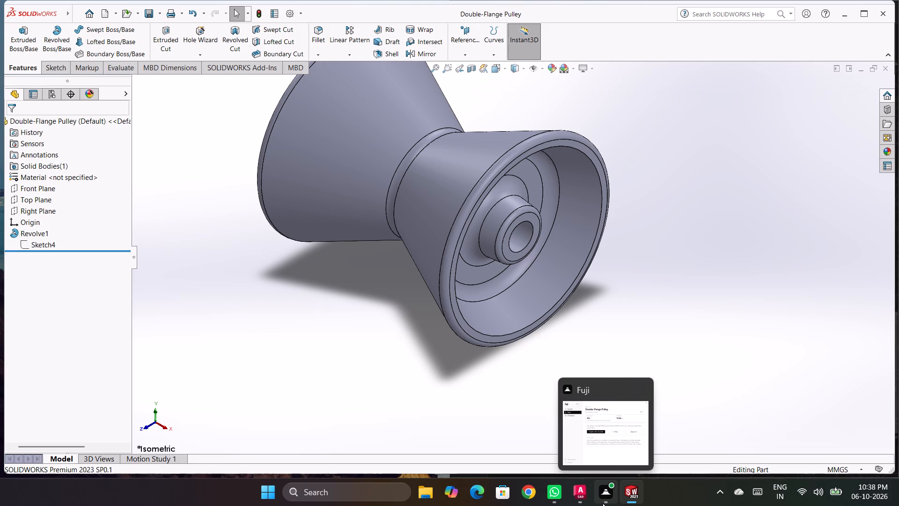
pyautogui.scroll(2, 605, 484)
pyautogui.scroll(-1, 542, 372)
pyautogui.scroll(-1, 557, 337)
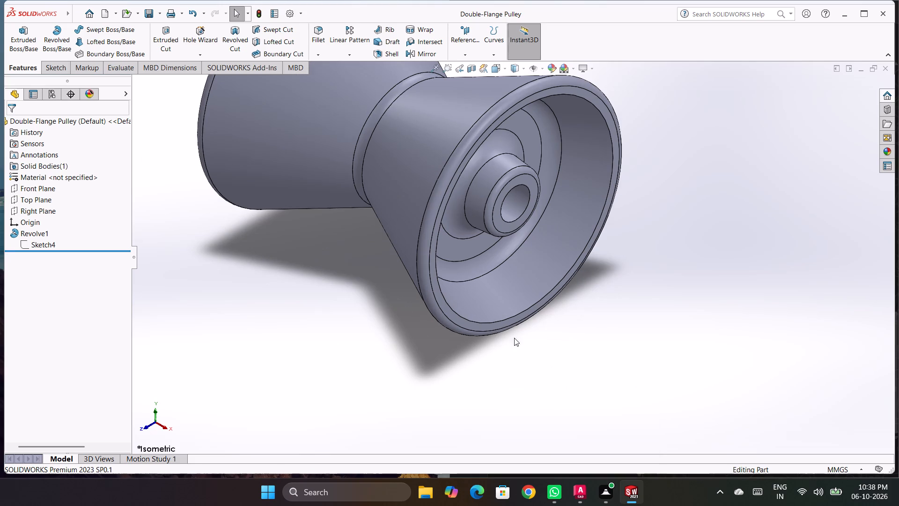
pyautogui.scroll(-1, 502, 336)
pyautogui.scroll(7, 503, 343)
# Orbit around the whole pulley to check its flanges and groove, finishing in isometric view.
pyautogui.moveTo(503, 342); pyautogui.dragTo(527, 317, button='middle')
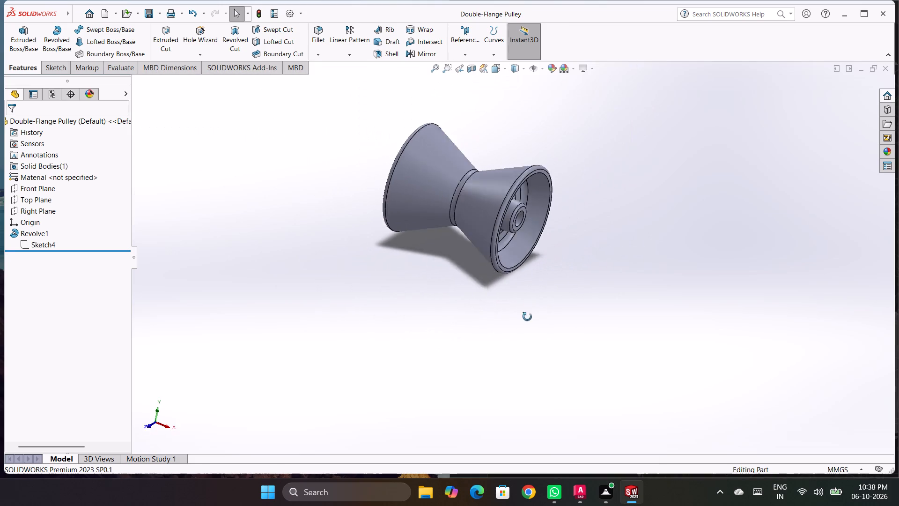
pyautogui.moveTo(527, 317); pyautogui.dragTo(449, 355, button='middle')
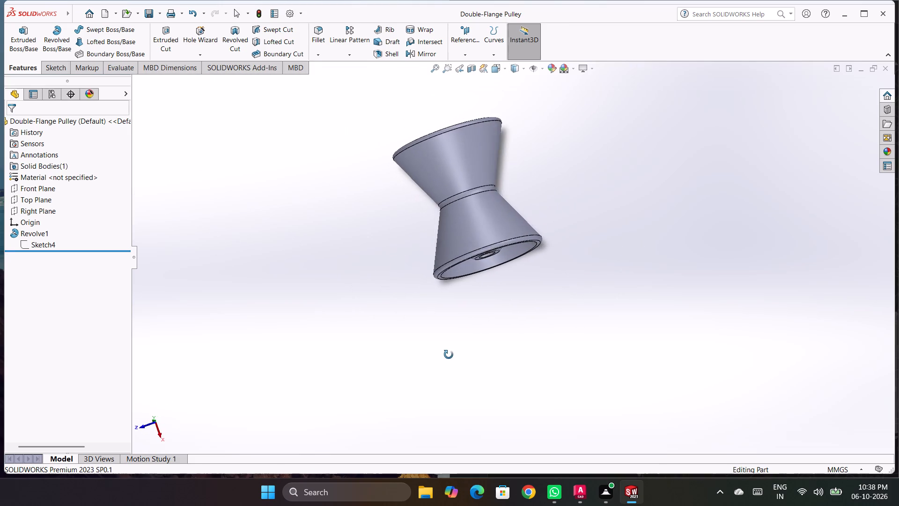
pyautogui.moveTo(449, 355); pyautogui.dragTo(516, 219, button='middle')
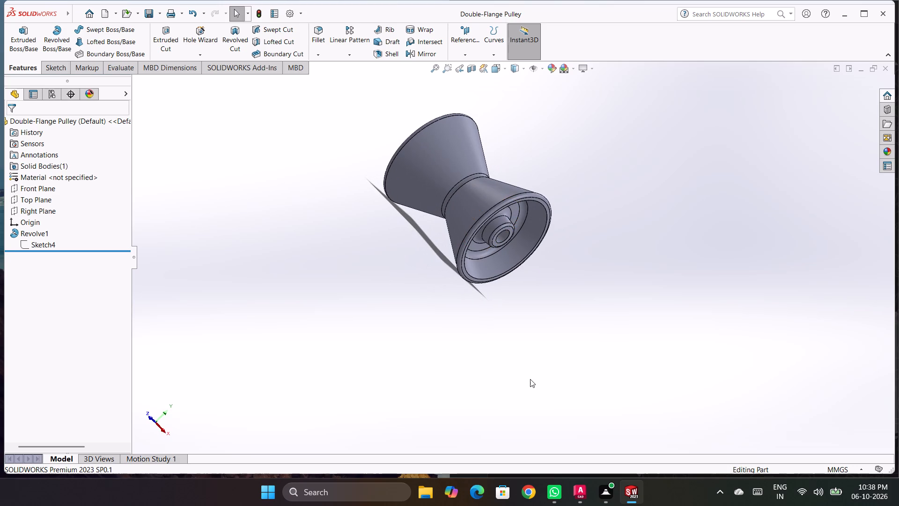
pyautogui.scroll(1, 530, 385)
pyautogui.hotkey('ctrl', '7')
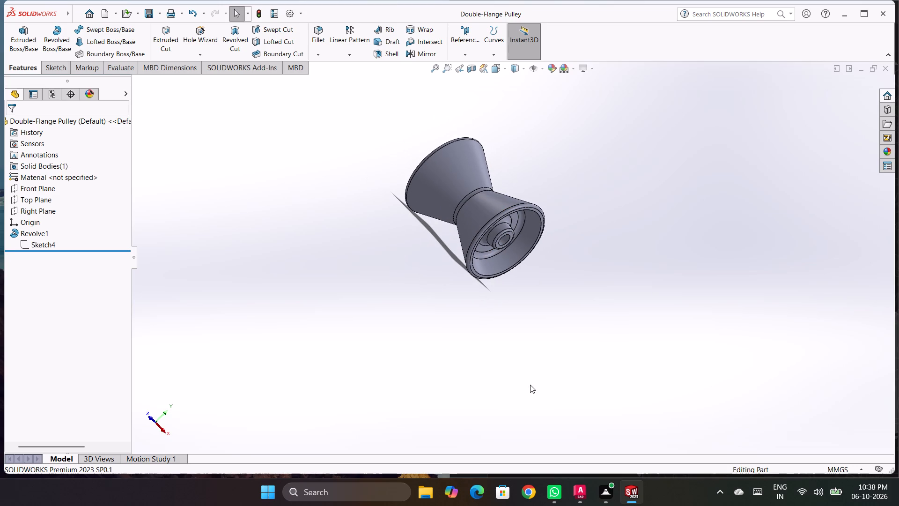
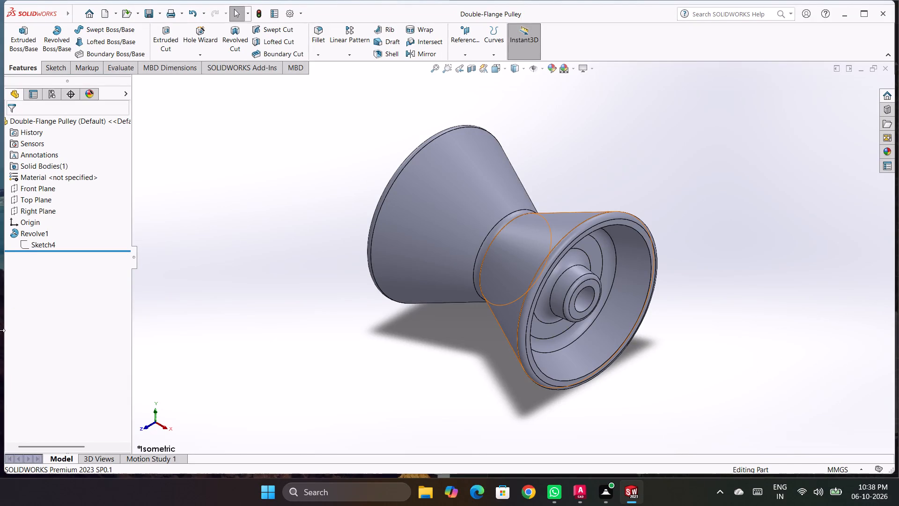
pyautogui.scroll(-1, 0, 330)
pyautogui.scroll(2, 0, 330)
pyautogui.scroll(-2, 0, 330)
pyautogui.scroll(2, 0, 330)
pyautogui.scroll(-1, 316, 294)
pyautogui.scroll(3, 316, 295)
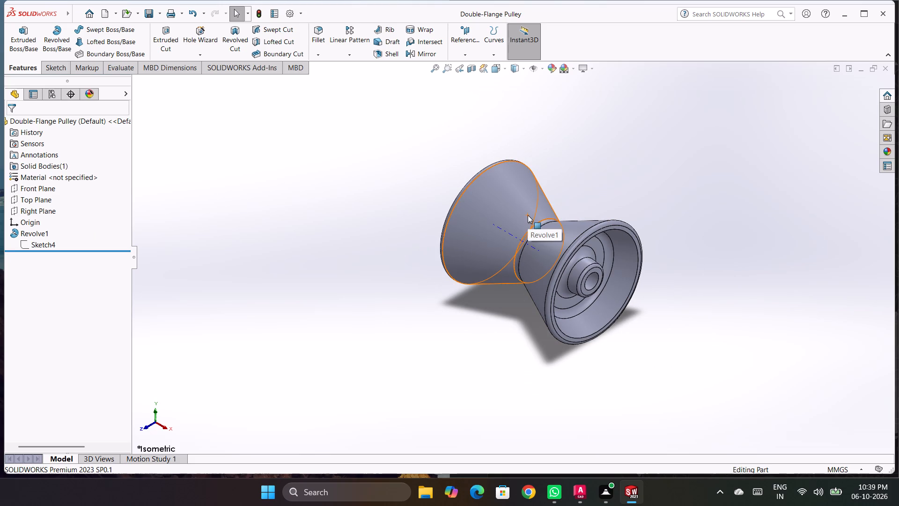
# Orbit around the whole pulley to examine its recessed ends, tapered flanges and central groove from all sides.
pyautogui.moveTo(648, 351); pyautogui.dragTo(648, 349, button='middle')
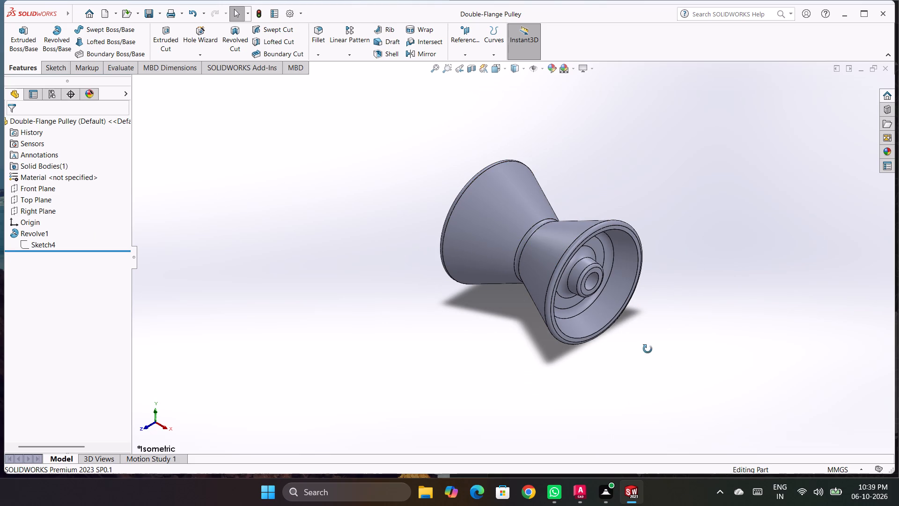
pyautogui.moveTo(648, 349); pyautogui.dragTo(416, 243, button='middle')
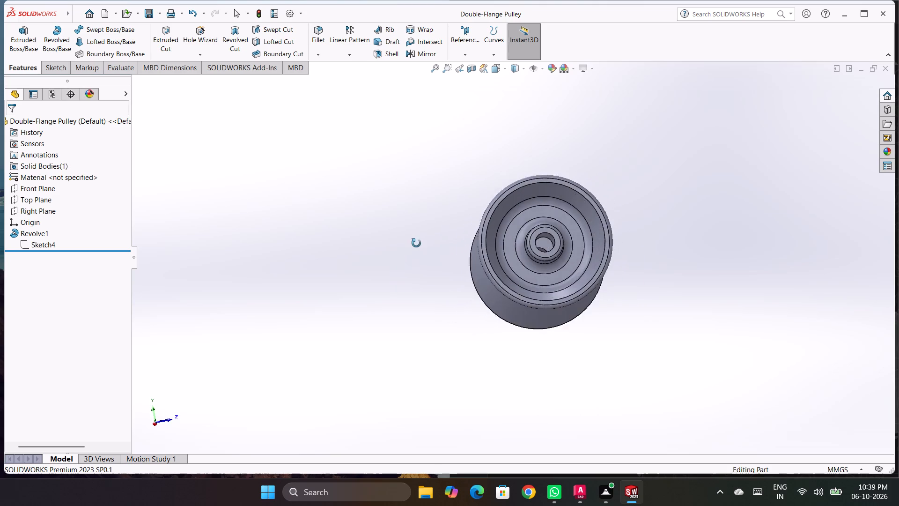
pyautogui.moveTo(416, 243); pyautogui.dragTo(776, 321, button='middle')
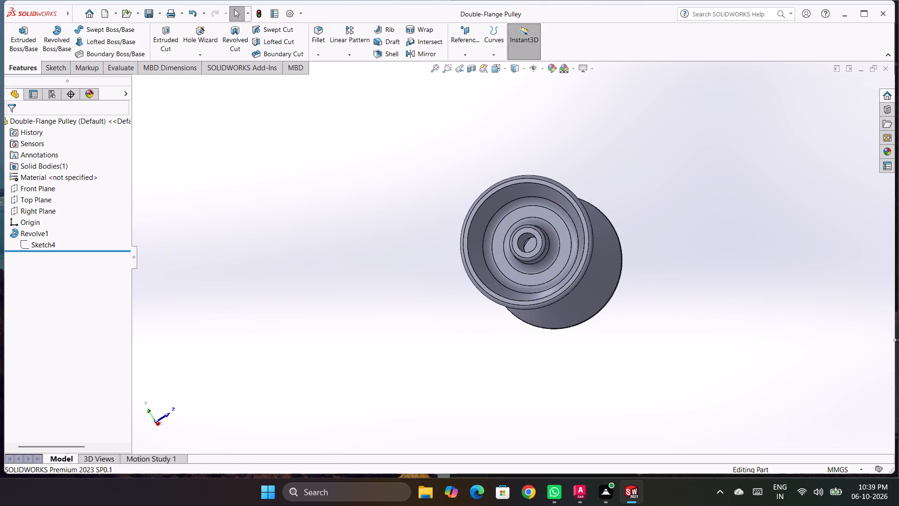
pyautogui.moveTo(898, 340); pyautogui.dragTo(880, 329, button='middle')
pyautogui.moveTo(636, 256); pyautogui.dragTo(698, 309, button='middle')
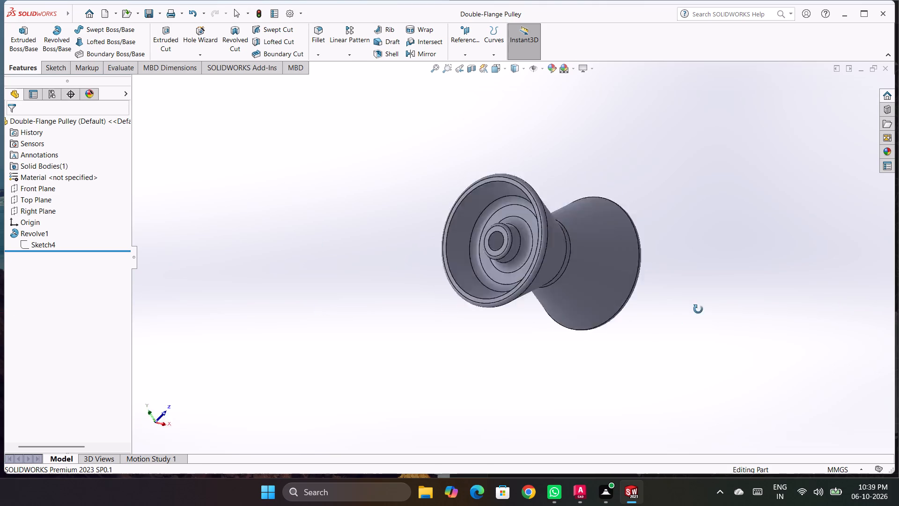
pyautogui.moveTo(698, 309); pyautogui.dragTo(898, 434, button='middle')
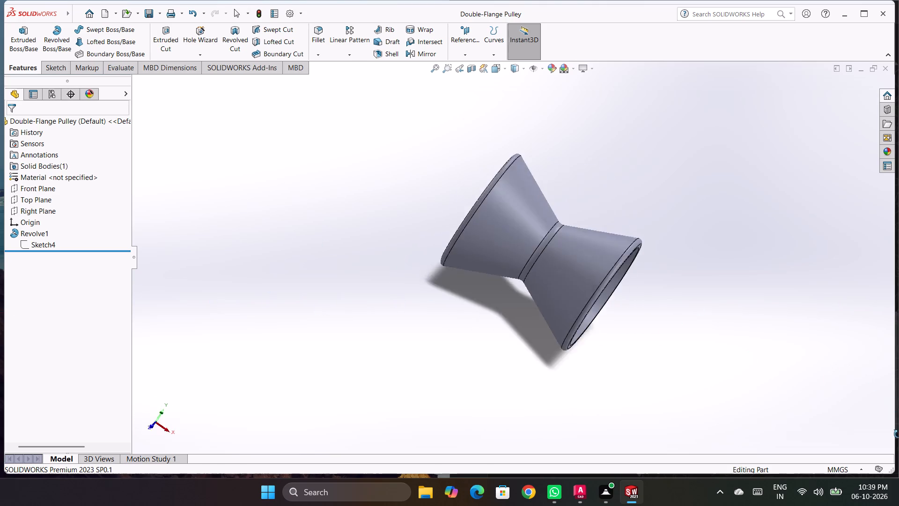
pyautogui.moveTo(898, 434); pyautogui.dragTo(258, 467, button='middle')
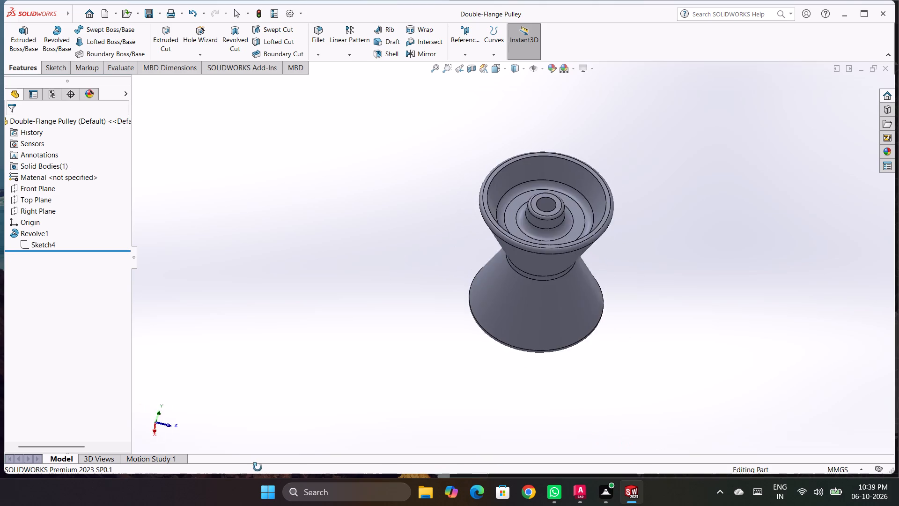
pyautogui.moveTo(258, 467); pyautogui.dragTo(171, 369, button='middle')
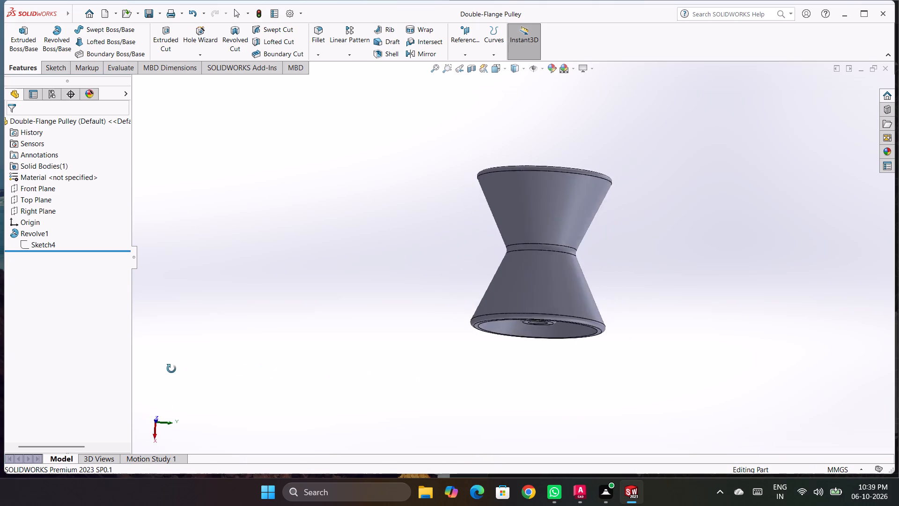
pyautogui.moveTo(171, 369); pyautogui.dragTo(126, 296, button='middle')
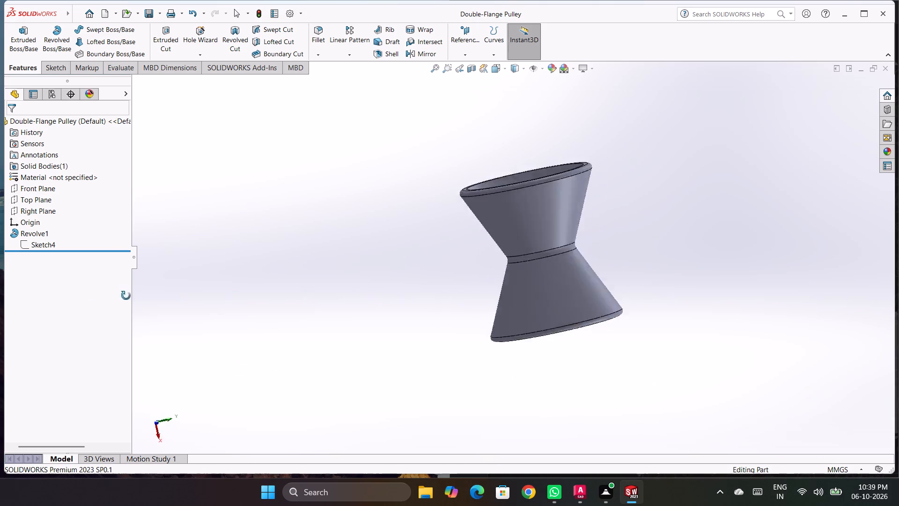
pyautogui.moveTo(126, 296); pyautogui.dragTo(529, 301, button='middle')
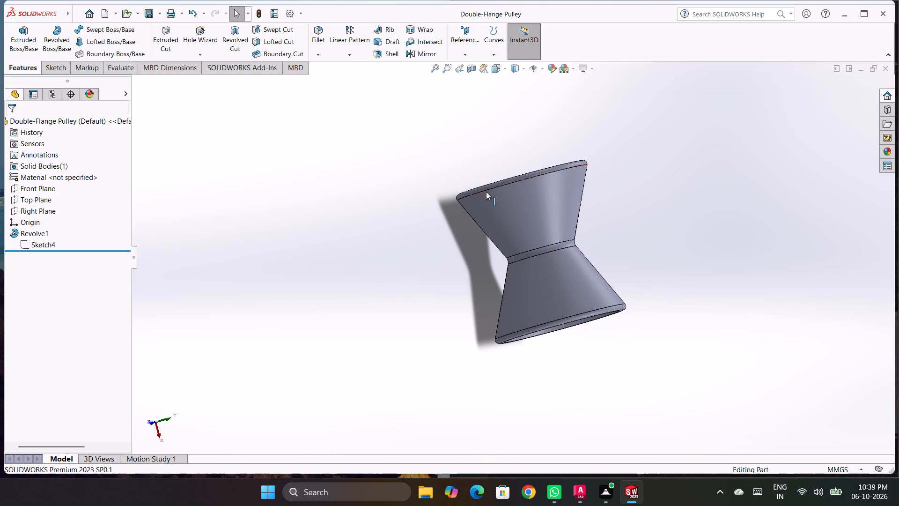
pyautogui.scroll(3, 667, 261)
pyautogui.moveTo(655, 258); pyautogui.dragTo(496, 265, button='middle')
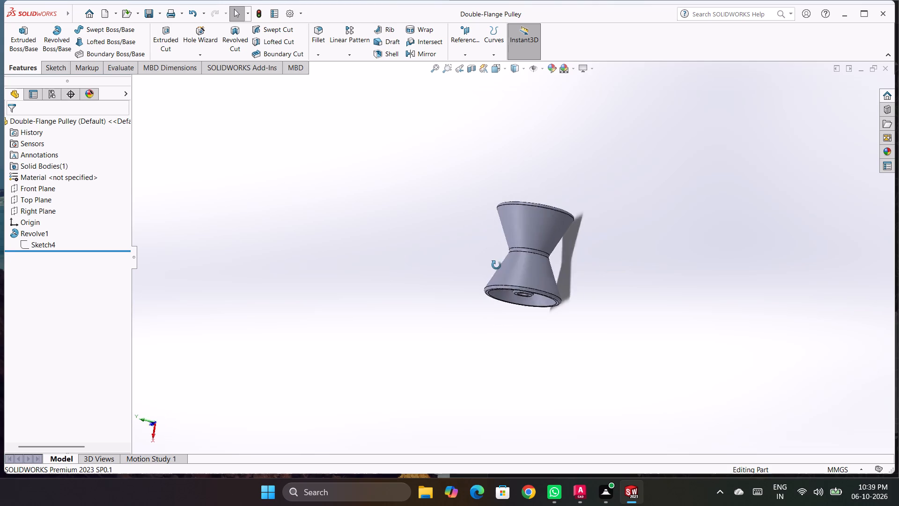
pyautogui.moveTo(496, 265); pyautogui.dragTo(435, 366, button='middle')
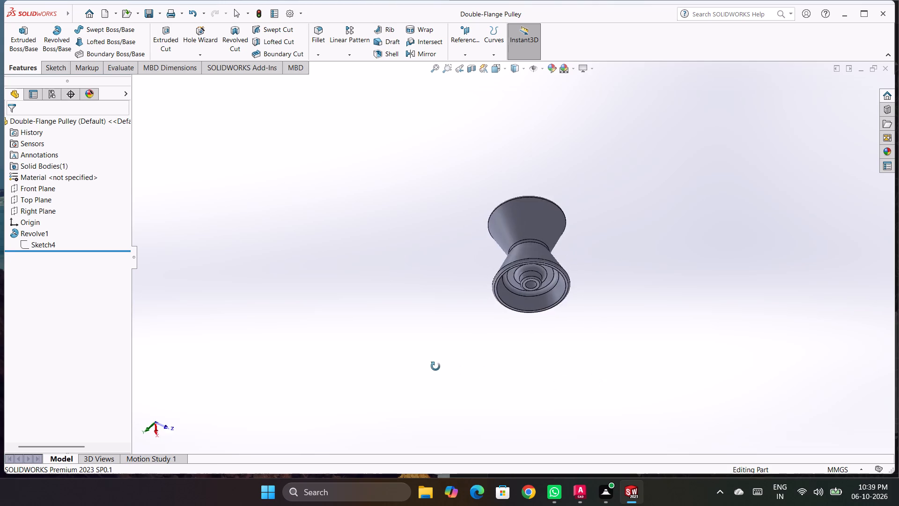
pyautogui.moveTo(435, 366); pyautogui.dragTo(576, 176, button='middle')
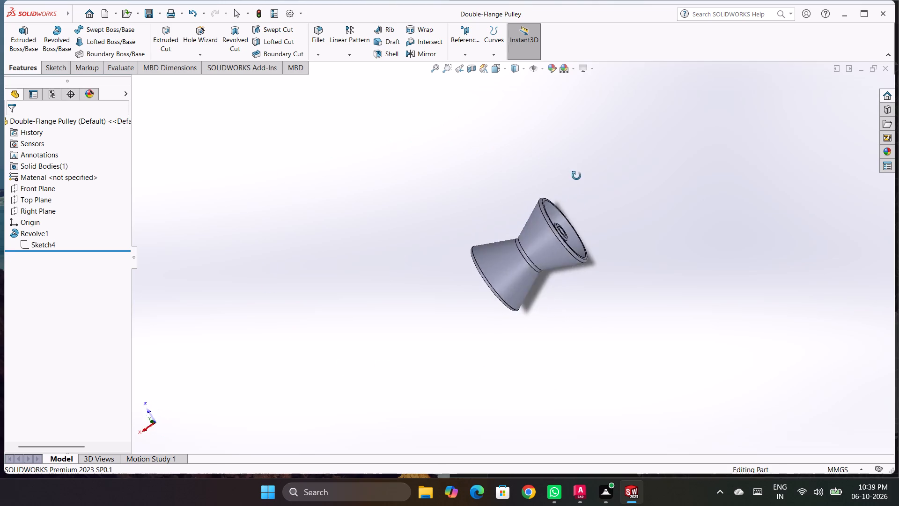
pyautogui.moveTo(576, 176); pyautogui.dragTo(405, 249, button='middle')
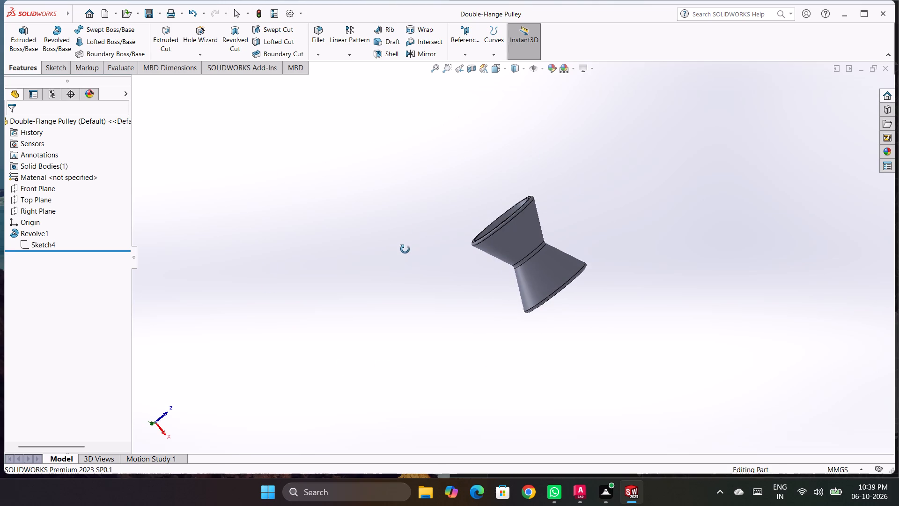
pyautogui.moveTo(405, 249); pyautogui.dragTo(394, 201, button='middle')
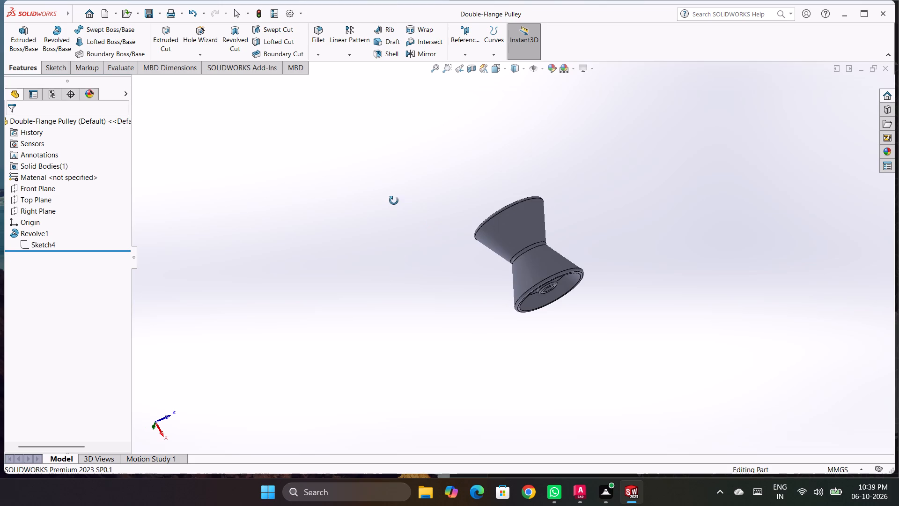
pyautogui.moveTo(394, 201); pyautogui.dragTo(413, 223, button='middle')
# Examine the pulley's groove and flange rims up close, and the hub, bore and stepped recess at its open end.
pyautogui.scroll(3, 596, 244)
pyautogui.scroll(-4, 569, 245)
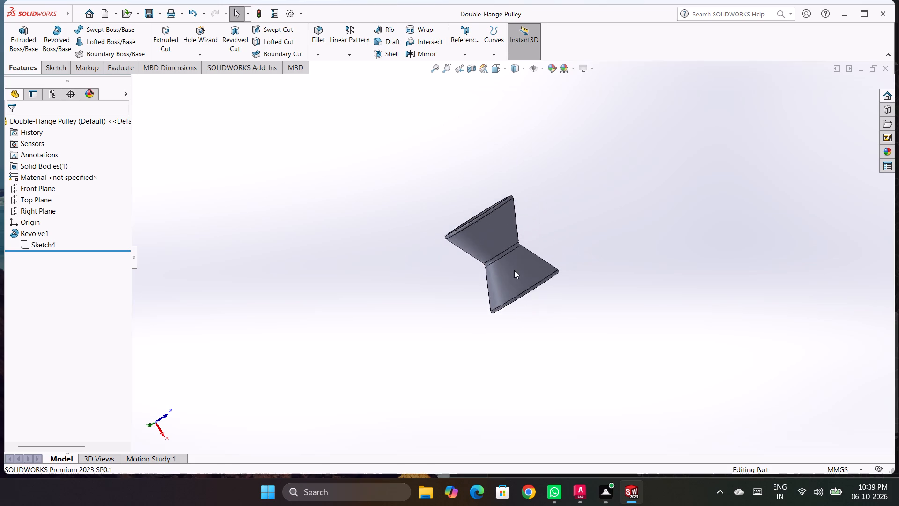
pyautogui.scroll(-4, 514, 270)
pyautogui.moveTo(504, 230); pyautogui.dragTo(492, 235, button='middle')
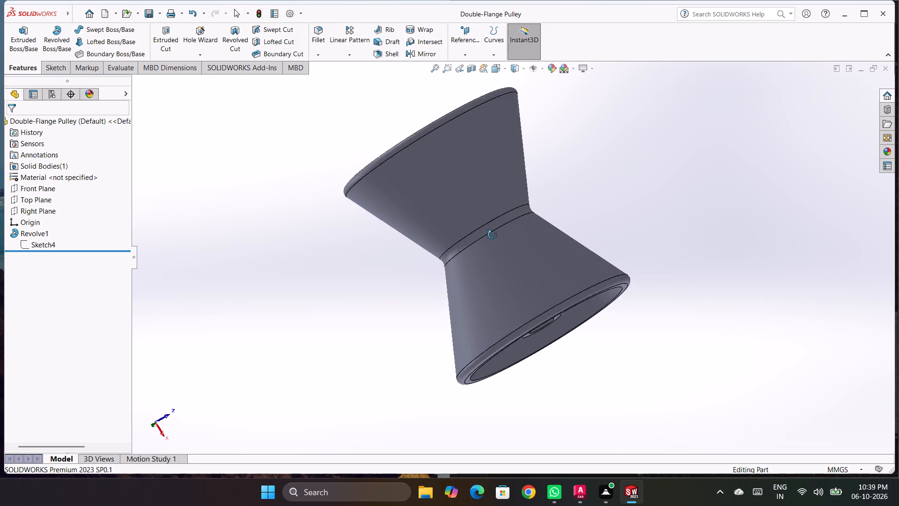
pyautogui.moveTo(492, 235); pyautogui.dragTo(469, 258, button='middle')
pyautogui.click(639, 127)
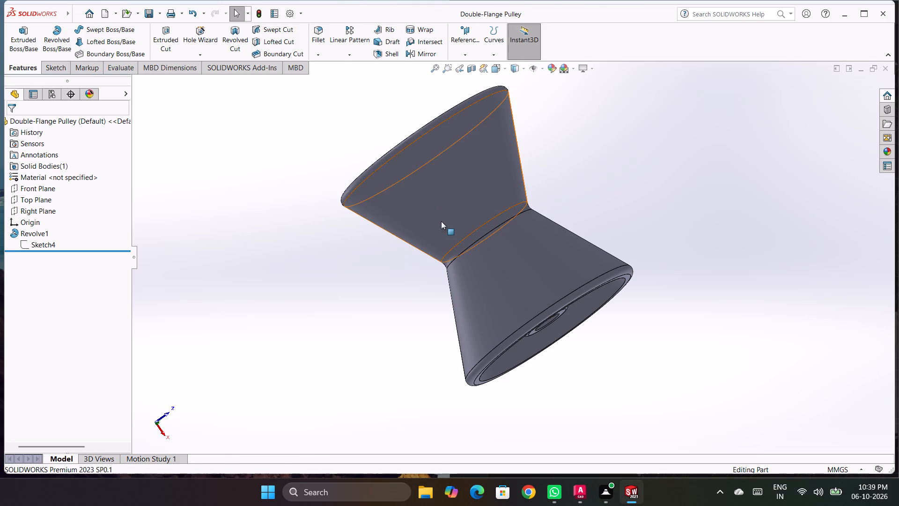
pyautogui.scroll(1, 441, 221)
pyautogui.scroll(-2, 605, 203)
pyautogui.moveTo(564, 247); pyautogui.dragTo(622, 332, button='middle')
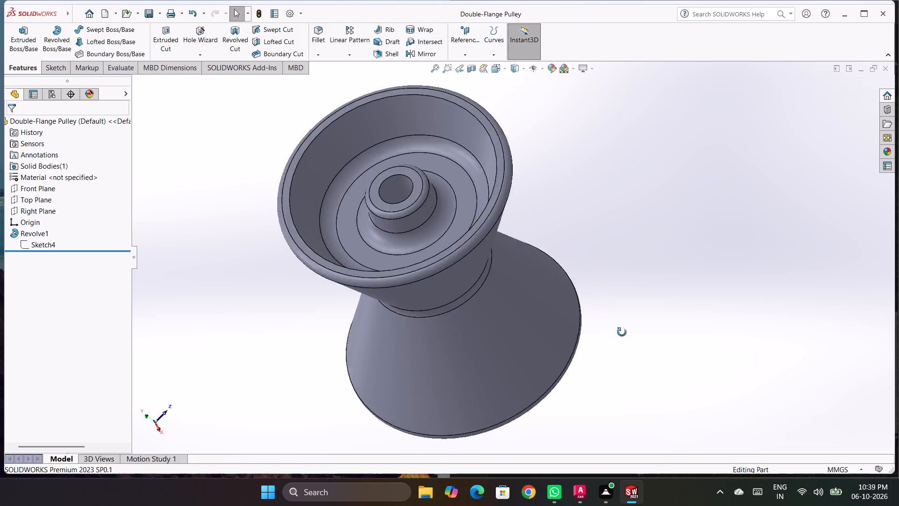
pyautogui.moveTo(622, 332); pyautogui.dragTo(806, 462, button='middle')
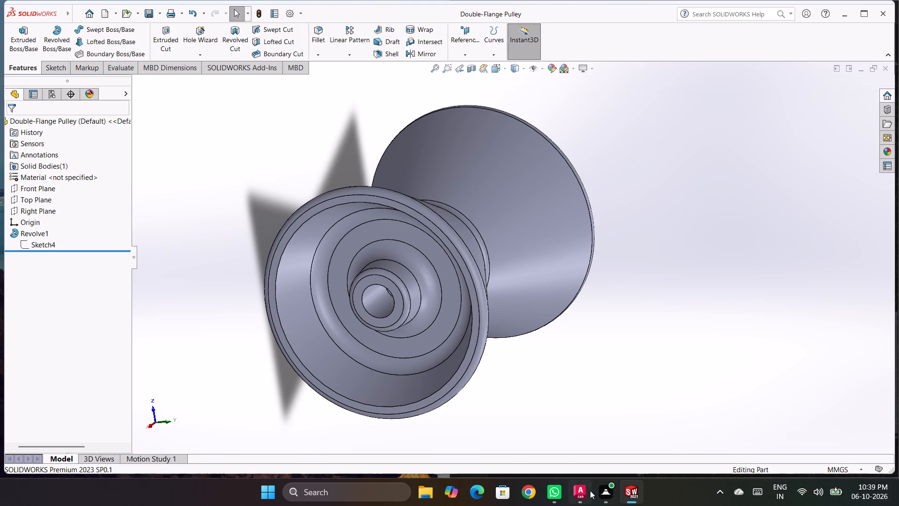
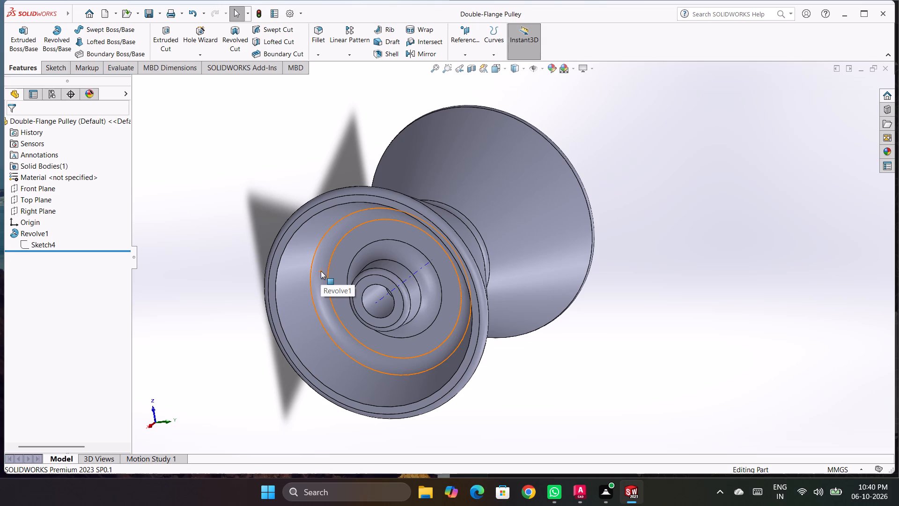
# Examine the pulley in the standard front, back and left views, and its recessed end and bore at an angle.
pyautogui.scroll(5, 785, 282)
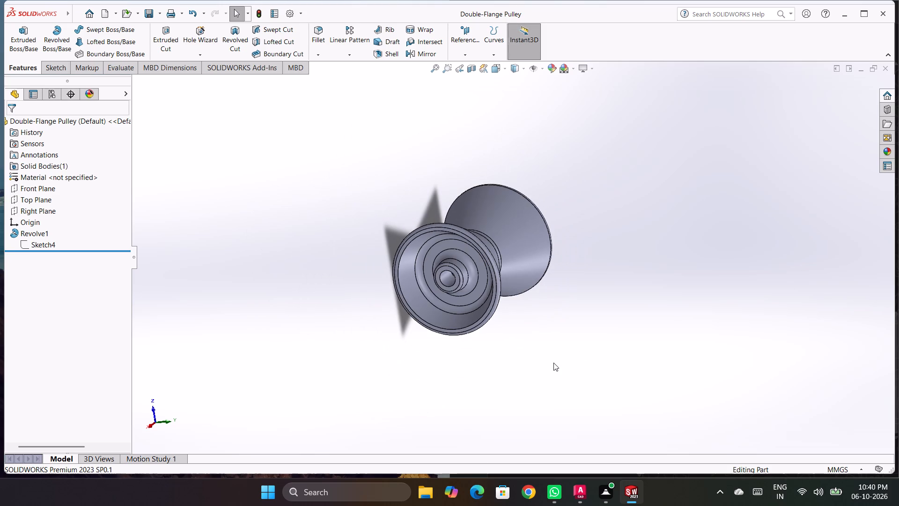
pyautogui.hotkey('ctrl', '3')
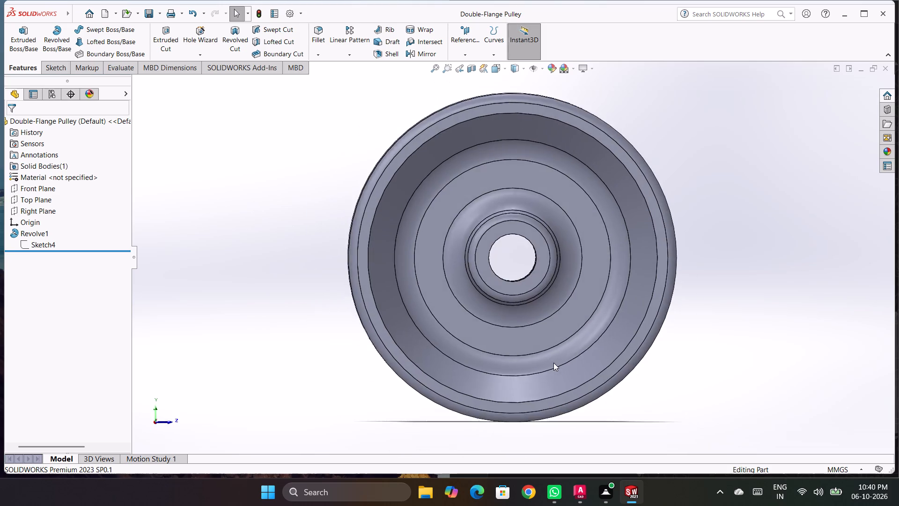
pyautogui.hotkey('ctrl', '1')
pyautogui.hotkey('ctrl', '2')
pyautogui.hotkey('ctrl', '3')
pyautogui.hotkey('ctrl', '2')
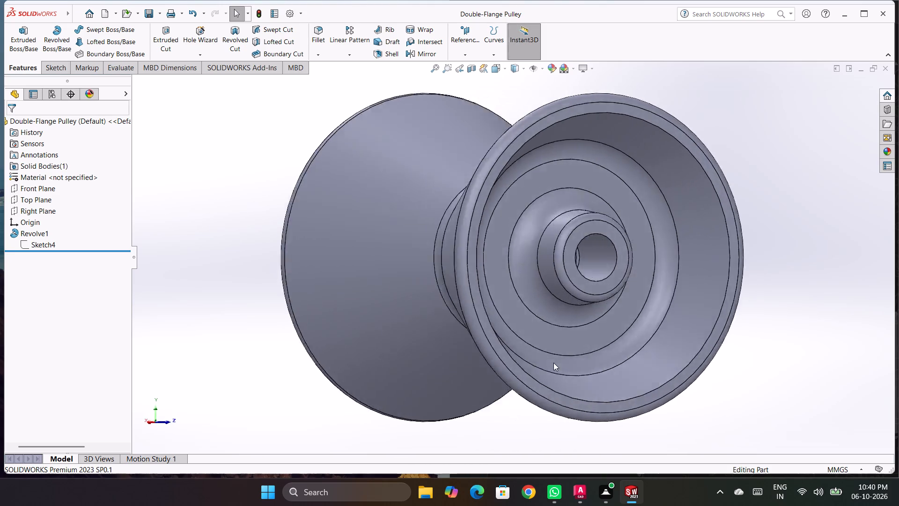
pyautogui.hotkey('ctrl', '1')
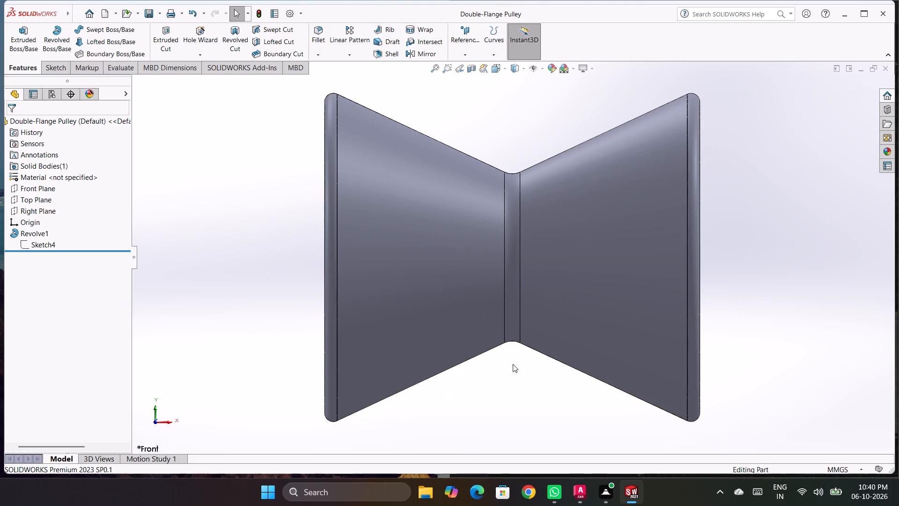
pyautogui.moveTo(730, 298); pyautogui.dragTo(620, 307, button='middle')
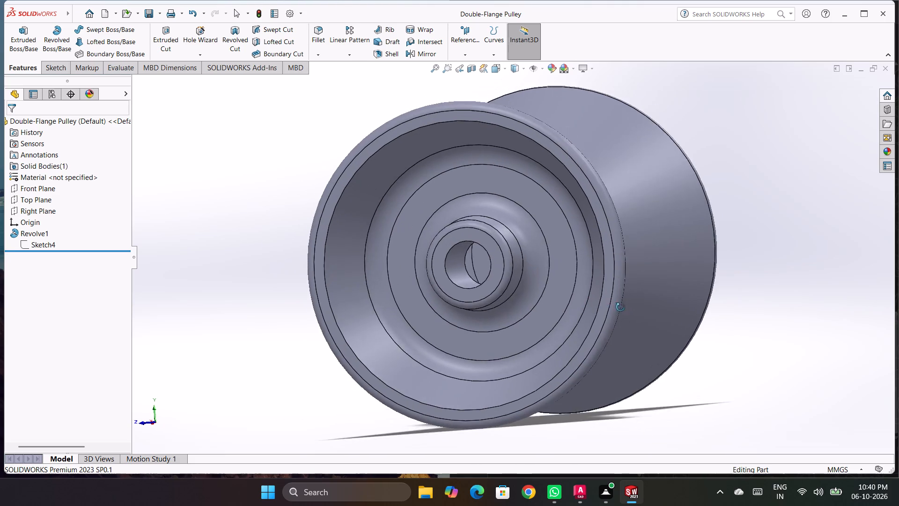
pyautogui.moveTo(620, 307); pyautogui.dragTo(634, 303, button='middle')
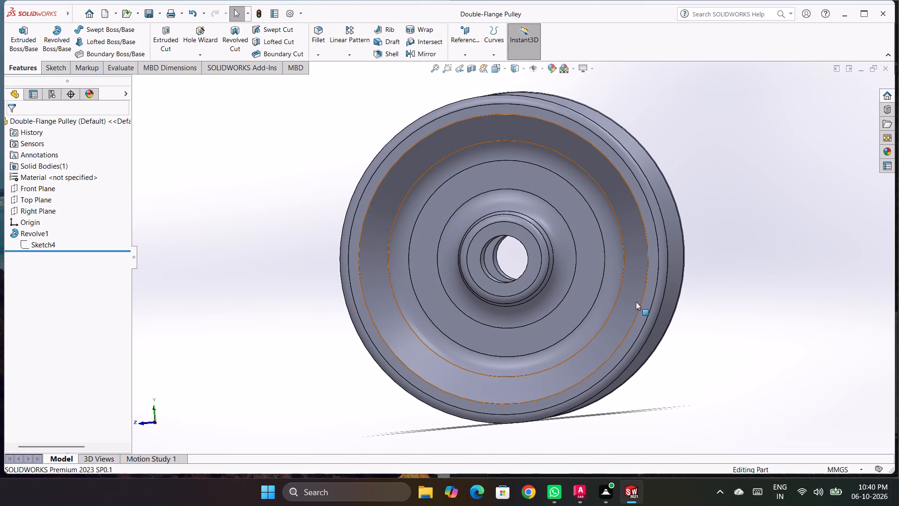
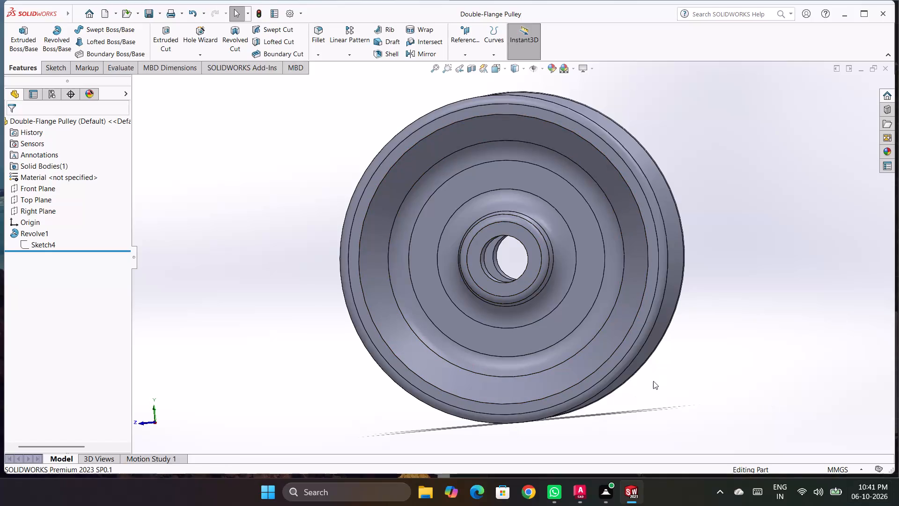
# Examine the pulley's outer groove and recessed end from several angles, finishing in the isometric view.
pyautogui.moveTo(666, 392); pyautogui.dragTo(688, 374, button='middle')
pyautogui.scroll(4, 688, 374)
pyautogui.moveTo(634, 348); pyautogui.dragTo(715, 355, button='middle')
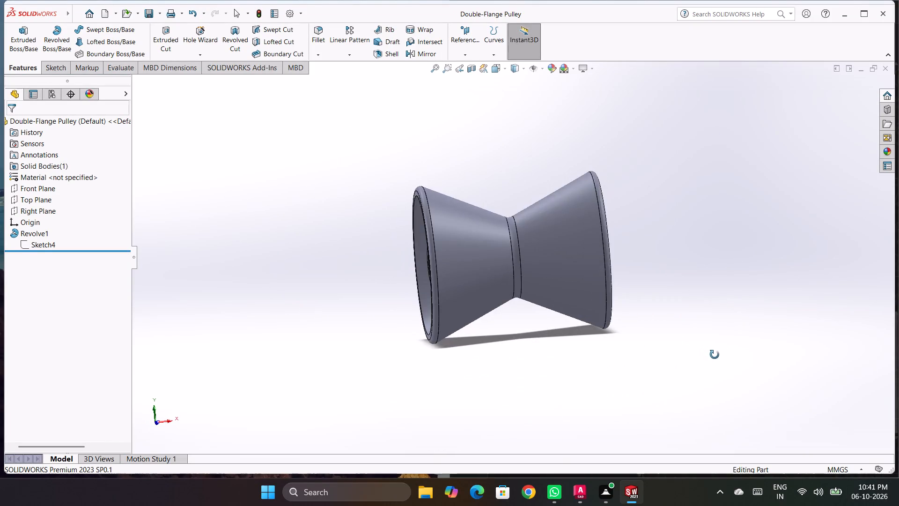
pyautogui.moveTo(715, 355); pyautogui.dragTo(398, 366, button='middle')
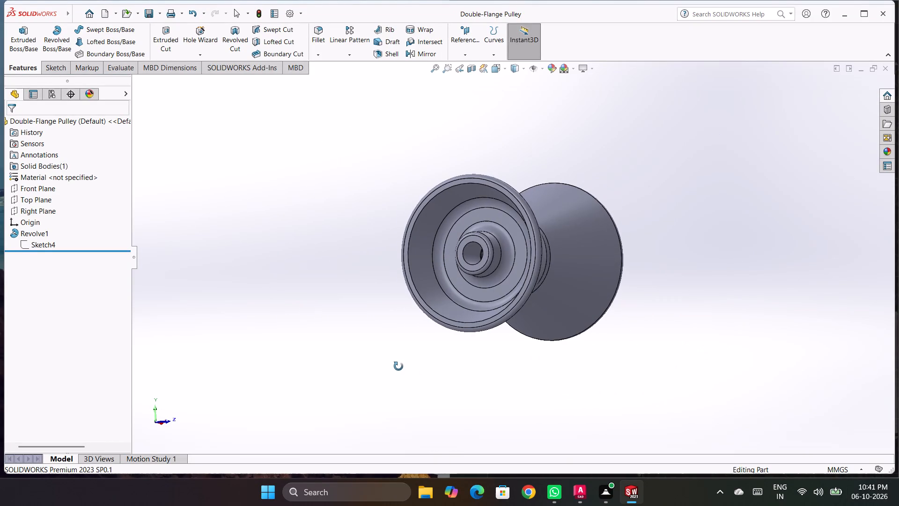
pyautogui.moveTo(398, 366); pyautogui.dragTo(399, 366, button='middle')
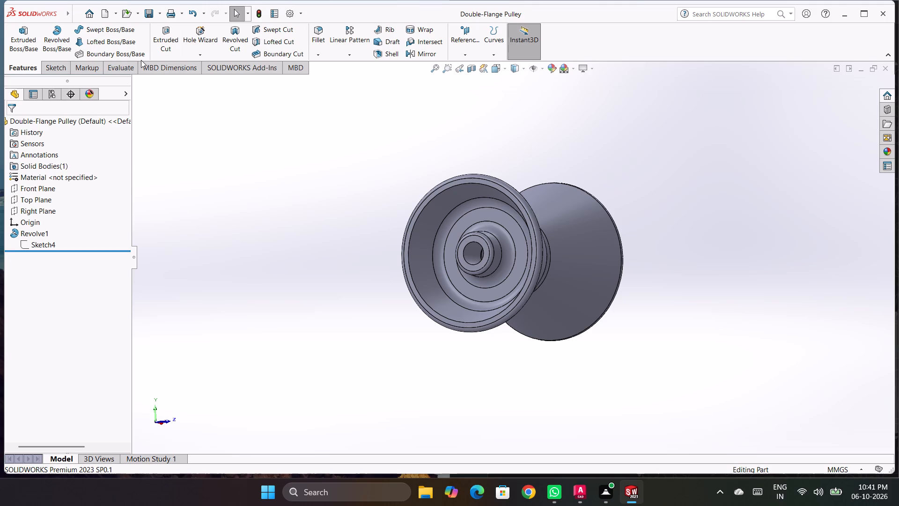
pyautogui.hotkey('ctrl', '7')
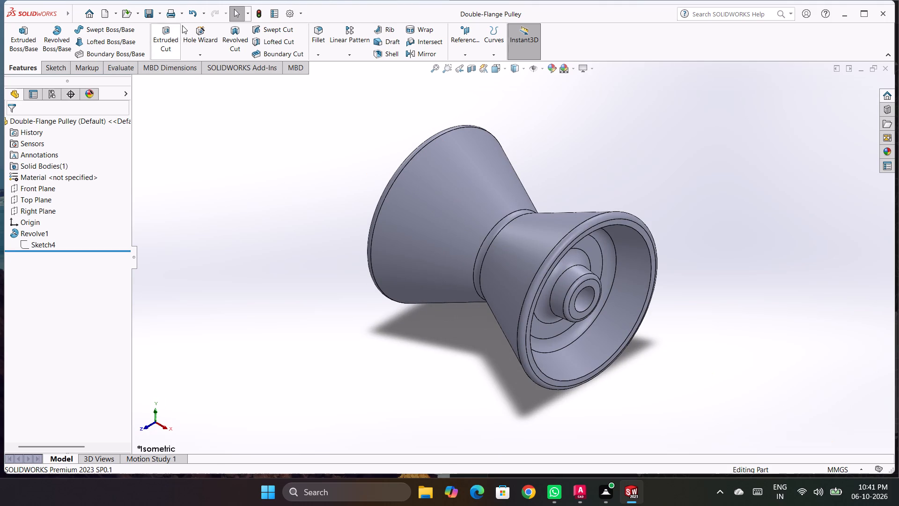
# Section the pulley along the Front Plane and examine its hollow interior, webs and bore from several angles.
pyautogui.click(470, 73)
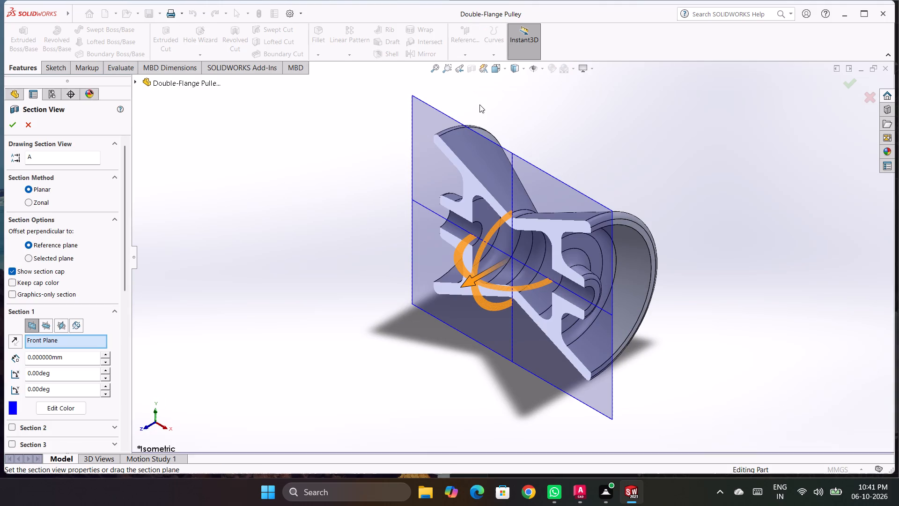
pyautogui.moveTo(374, 345); pyautogui.dragTo(401, 345, button='middle')
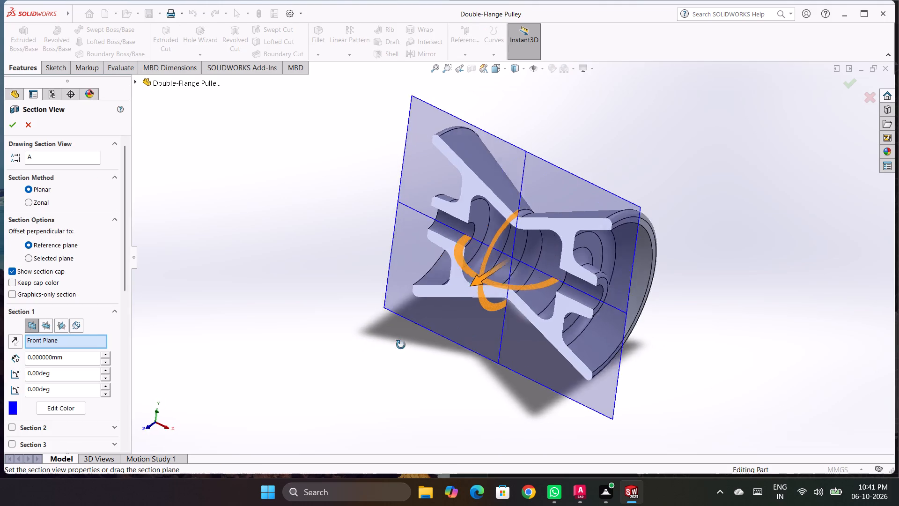
pyautogui.moveTo(401, 345); pyautogui.dragTo(406, 293, button='middle')
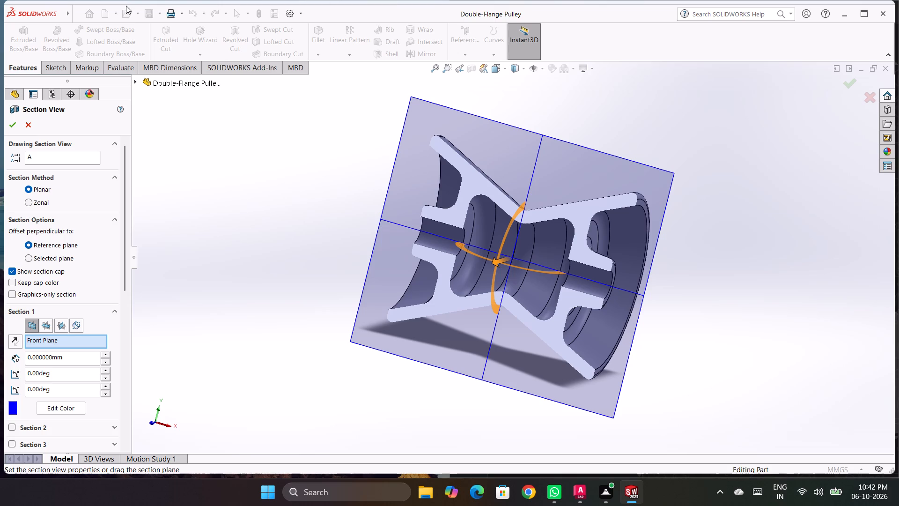
pyautogui.moveTo(720, 263); pyautogui.dragTo(652, 269, button='middle')
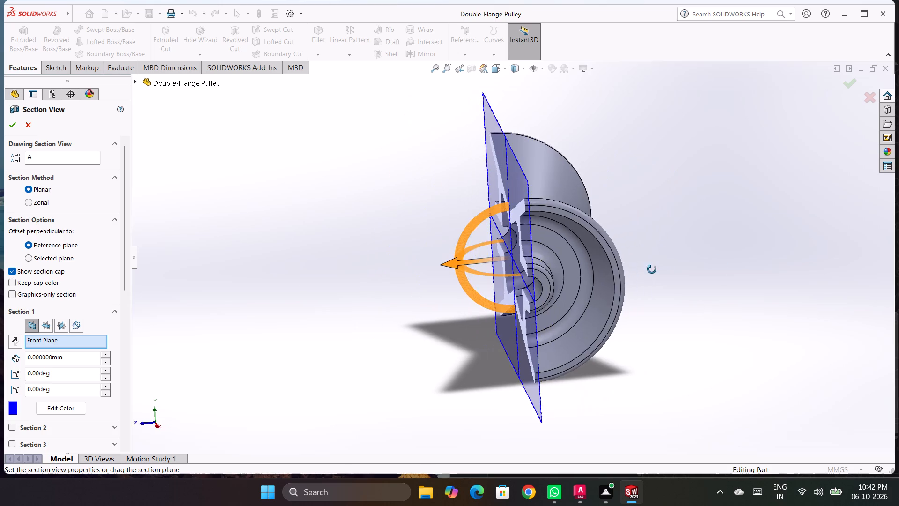
pyautogui.moveTo(652, 269); pyautogui.dragTo(519, 351, button='middle')
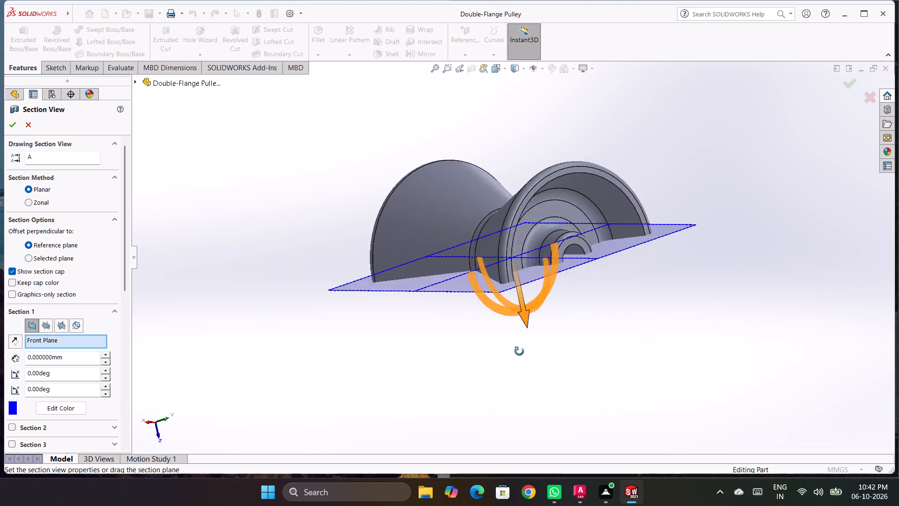
pyautogui.moveTo(519, 351); pyautogui.dragTo(481, 148, button='middle')
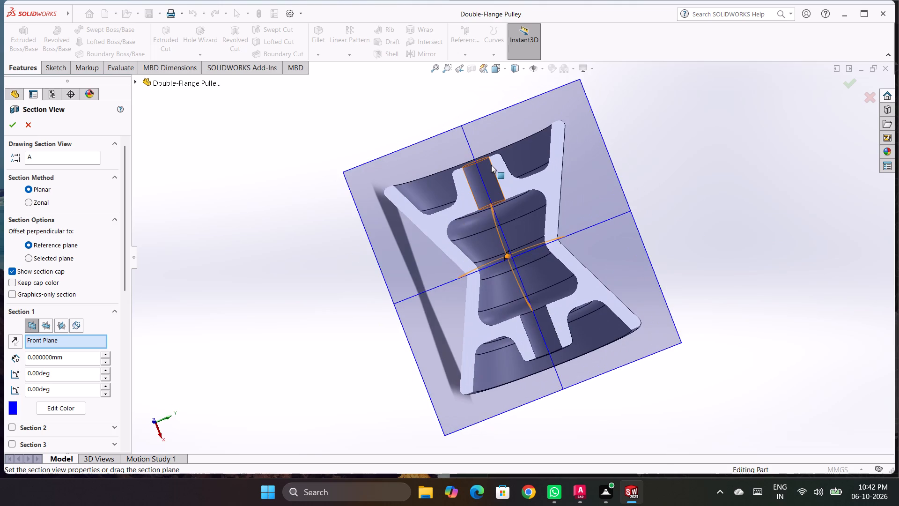
pyautogui.hotkey('ctrl', '7')
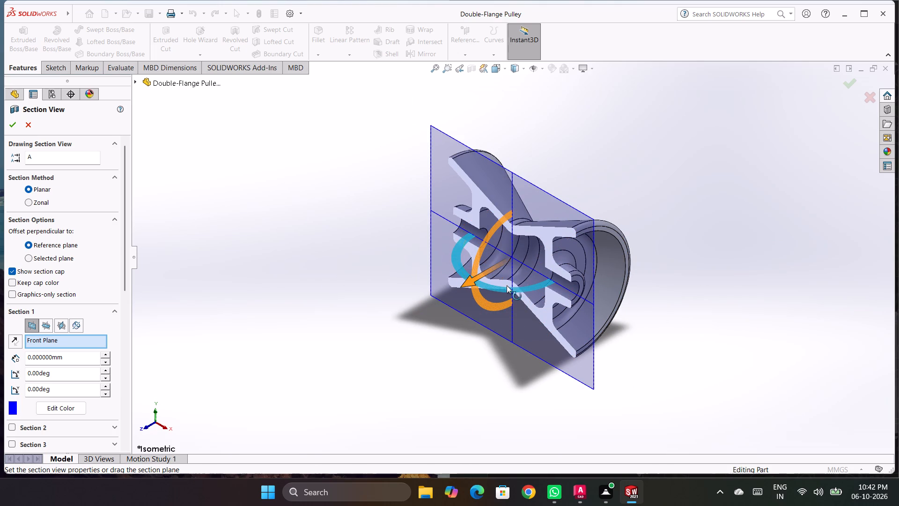
# Tilt the section plane to an X rotation of about 333 degrees and inspect the oblique cut.
pyautogui.moveTo(517, 287); pyautogui.dragTo(511, 306)
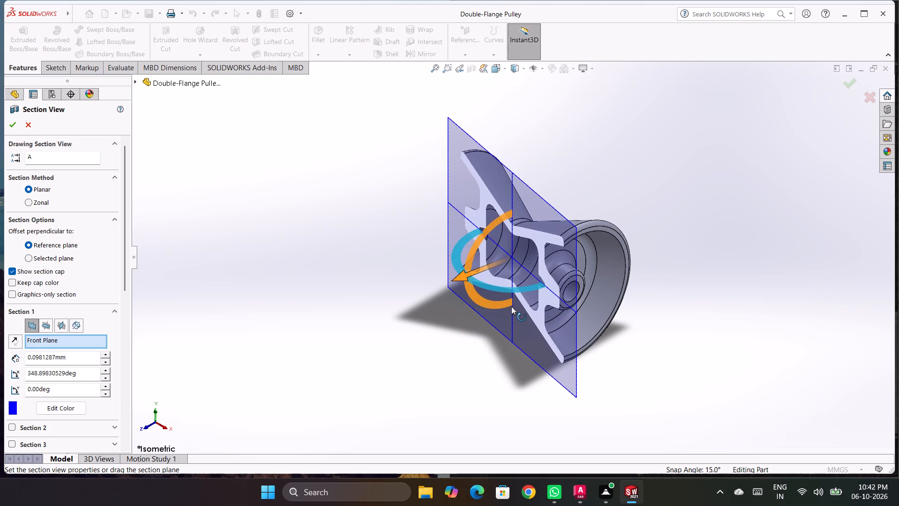
pyautogui.moveTo(511, 306); pyautogui.dragTo(499, 306)
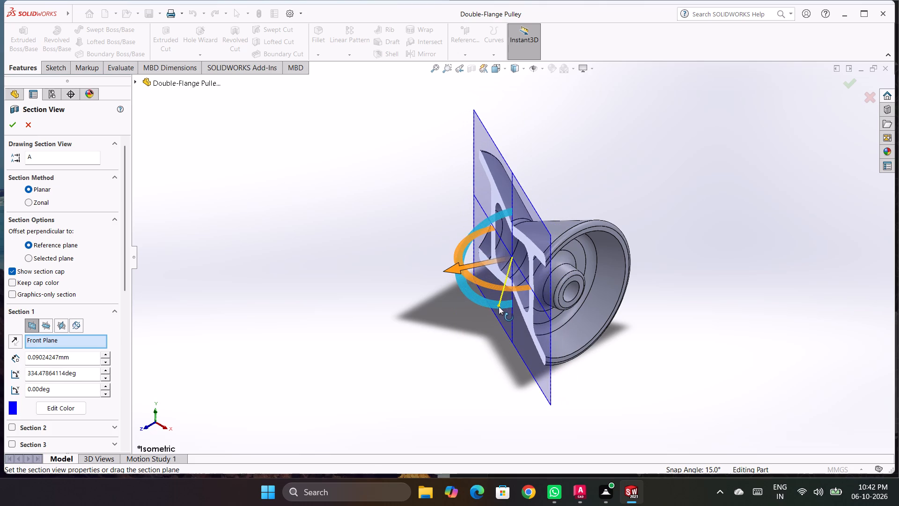
pyautogui.moveTo(499, 306); pyautogui.dragTo(498, 306)
pyautogui.moveTo(435, 345); pyautogui.dragTo(505, 365, button='middle')
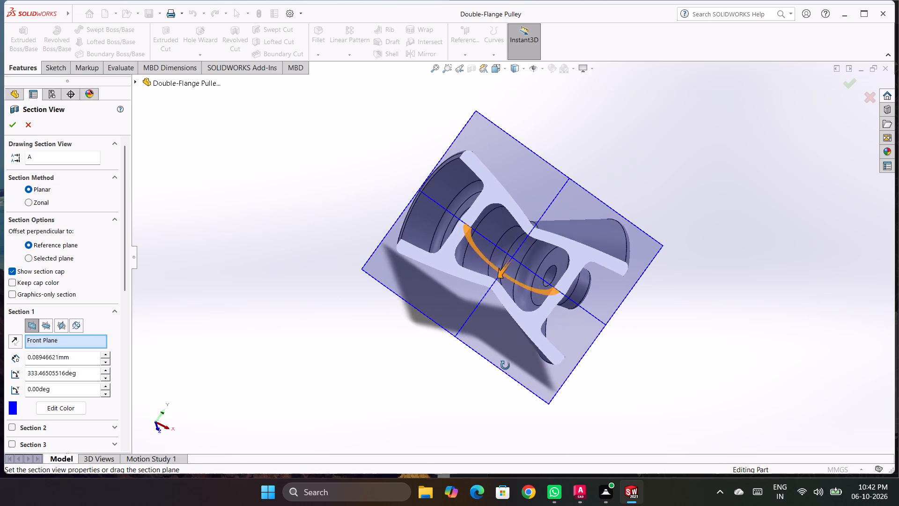
pyautogui.moveTo(505, 365); pyautogui.dragTo(490, 360, button='middle')
# Rotate the section plane to about 89 degrees in X and 180 degrees in Y, and examine the cross-cut at the groove.
pyautogui.moveTo(540, 290); pyautogui.dragTo(484, 284)
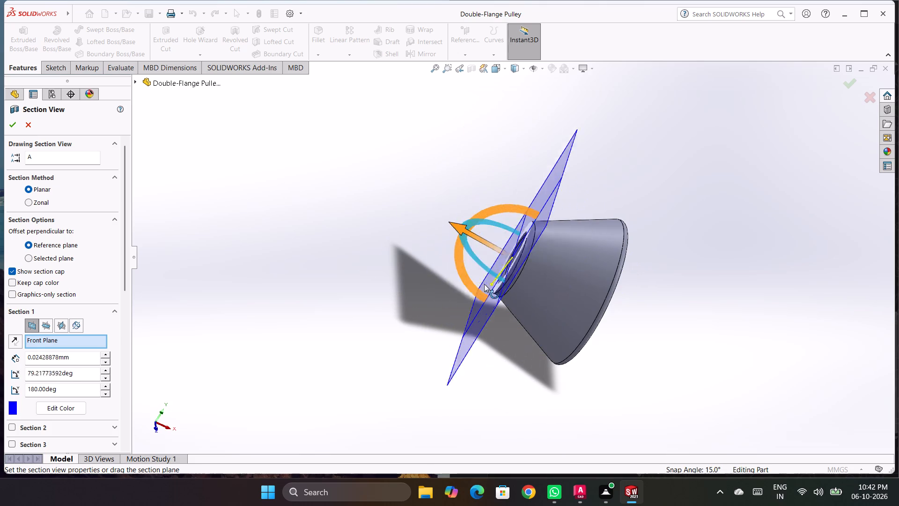
pyautogui.moveTo(484, 284); pyautogui.dragTo(494, 305)
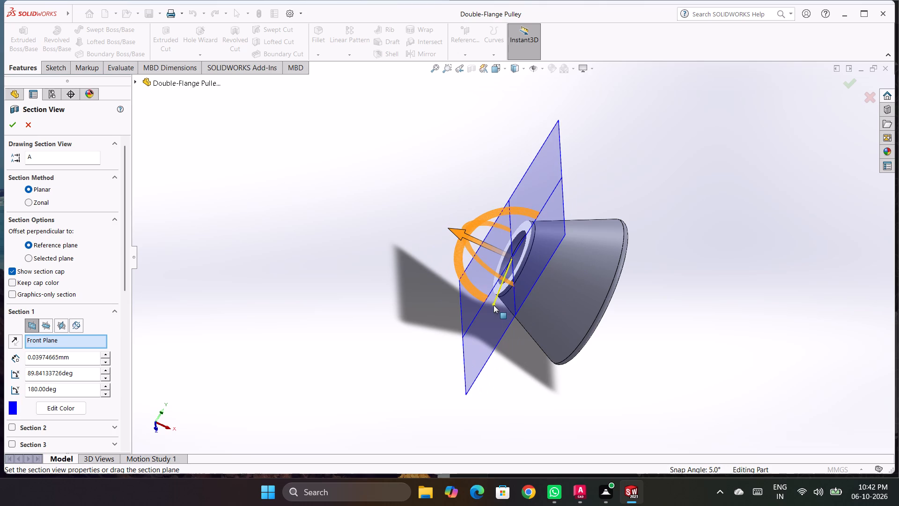
pyautogui.moveTo(494, 305); pyautogui.dragTo(493, 305)
pyautogui.moveTo(325, 317); pyautogui.dragTo(375, 420, button='middle')
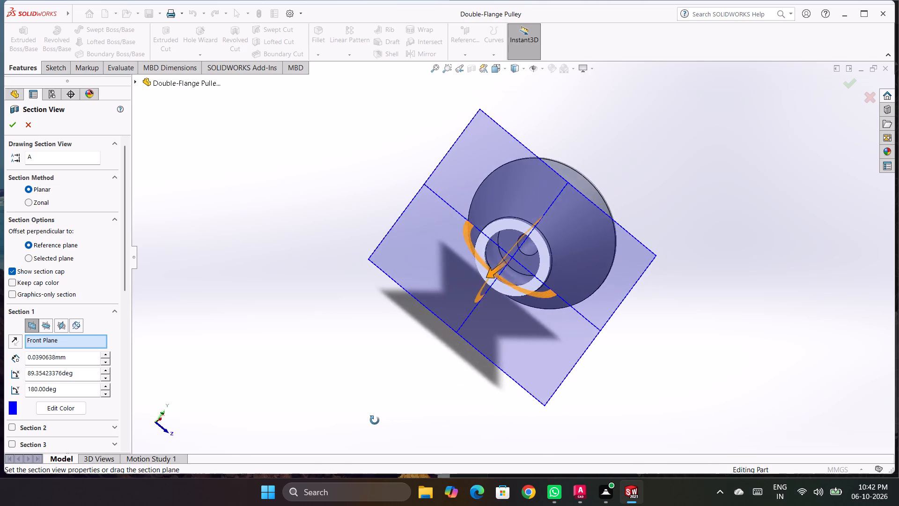
pyautogui.moveTo(375, 420); pyautogui.dragTo(372, 422, button='middle')
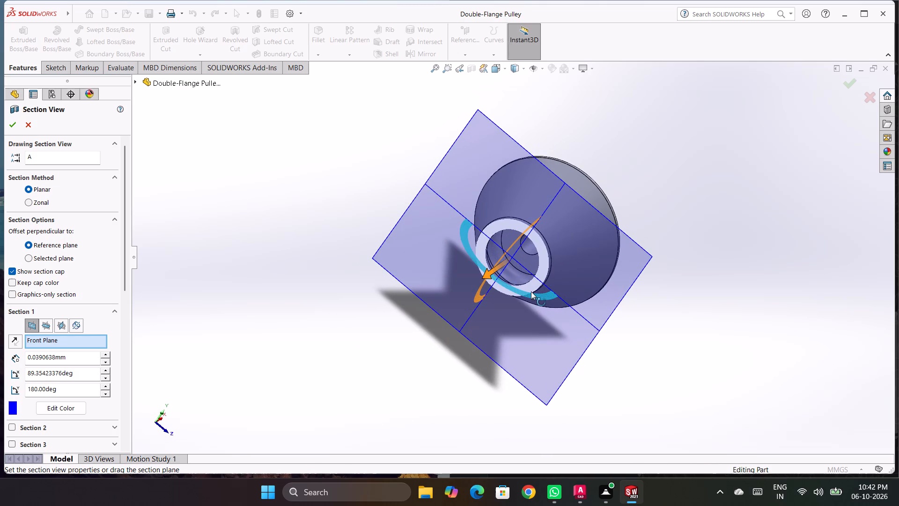
pyautogui.moveTo(542, 296); pyautogui.dragTo(537, 297, button='middle')
pyautogui.moveTo(537, 297); pyautogui.dragTo(537, 325, button='middle')
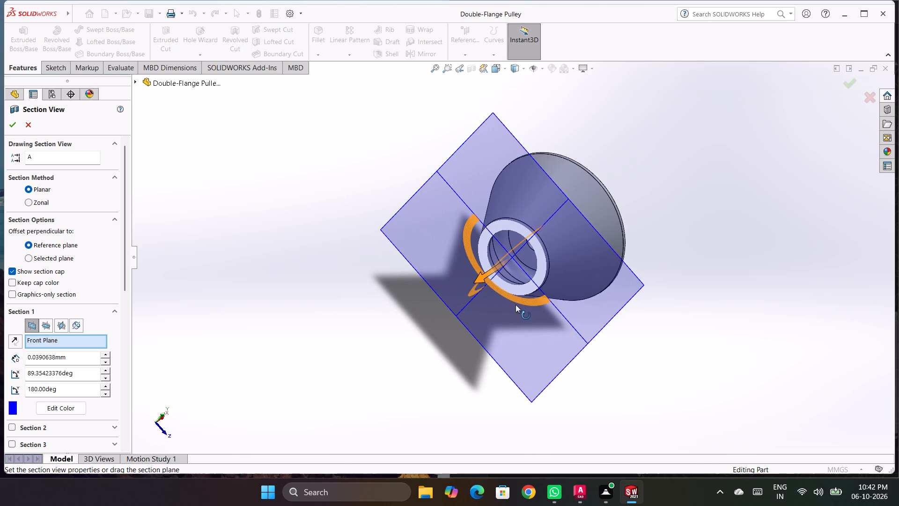
# Tilt the section plane to an X rotation of about 47 degrees and examine the diagonal cut from several angles.
pyautogui.moveTo(516, 303); pyautogui.dragTo(475, 309)
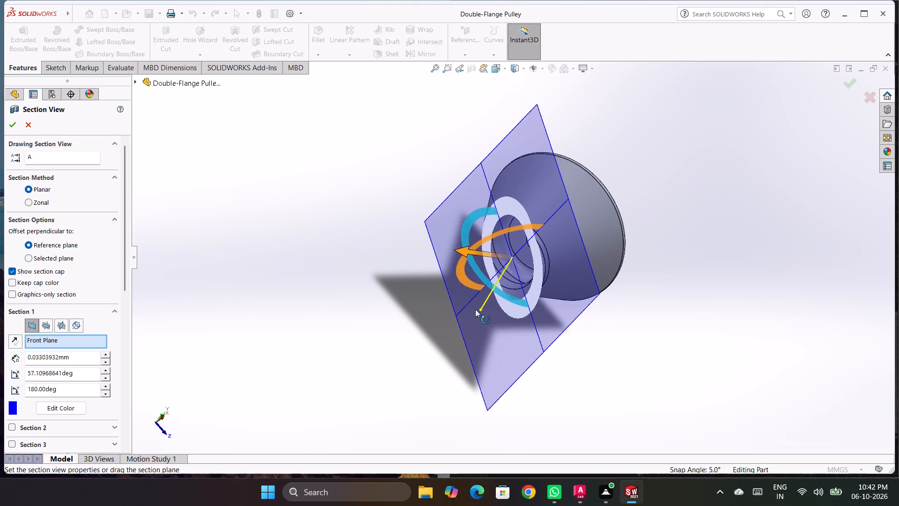
pyautogui.moveTo(475, 309); pyautogui.dragTo(472, 309)
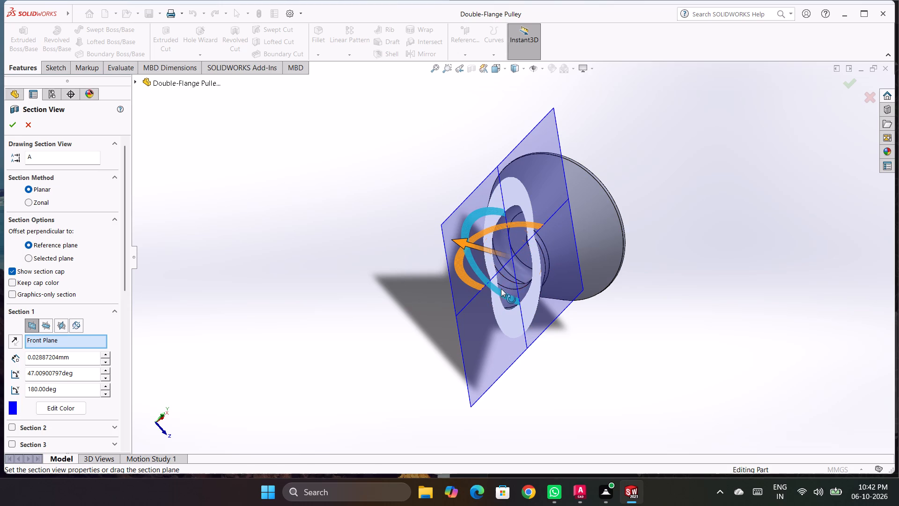
pyautogui.moveTo(501, 296); pyautogui.dragTo(476, 293, button='middle')
pyautogui.moveTo(522, 317); pyautogui.dragTo(540, 321, button='middle')
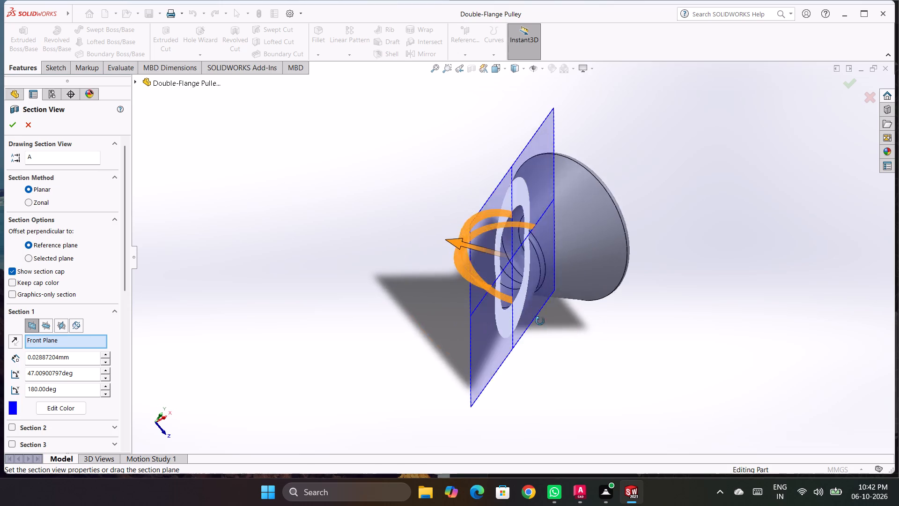
pyautogui.moveTo(540, 321); pyautogui.dragTo(552, 325, button='middle')
pyautogui.moveTo(546, 424); pyautogui.dragTo(596, 505, button='middle')
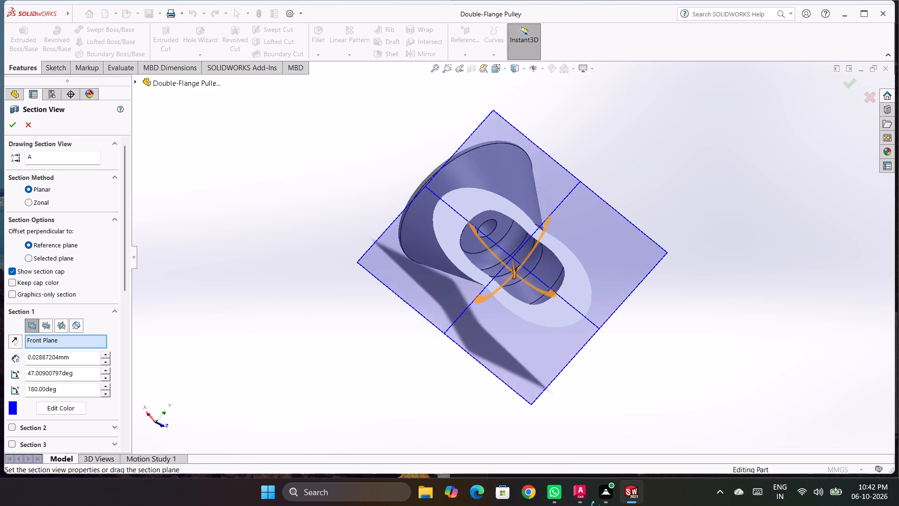
pyautogui.moveTo(596, 505); pyautogui.dragTo(557, 501, button='middle')
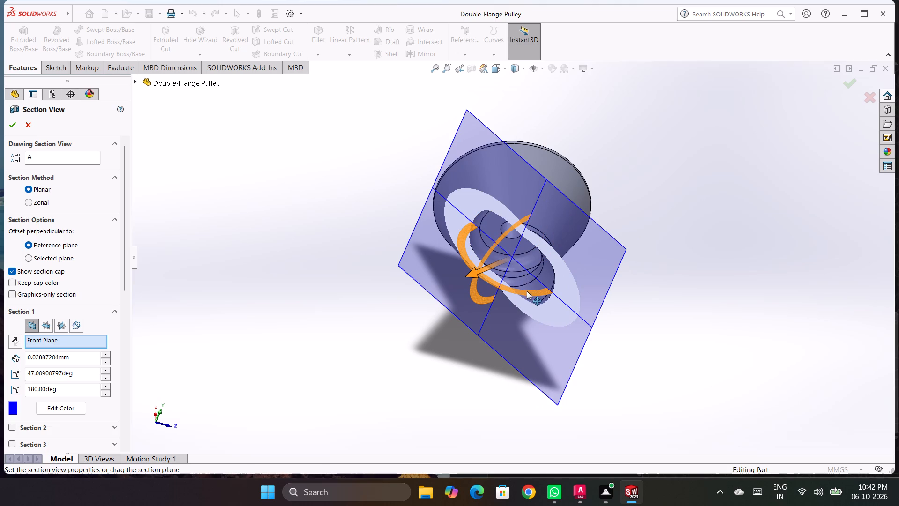
pyautogui.moveTo(528, 294); pyautogui.dragTo(521, 295, button='middle')
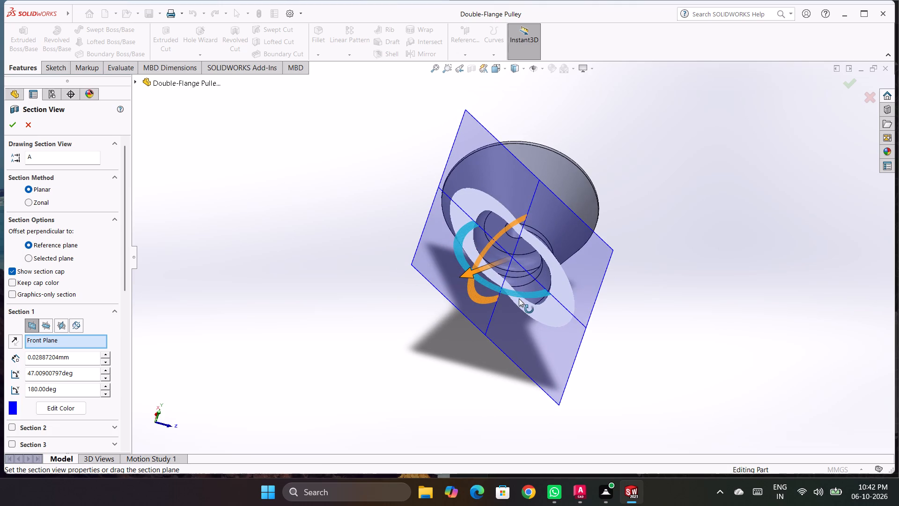
pyautogui.moveTo(511, 296); pyautogui.dragTo(516, 304, button='middle')
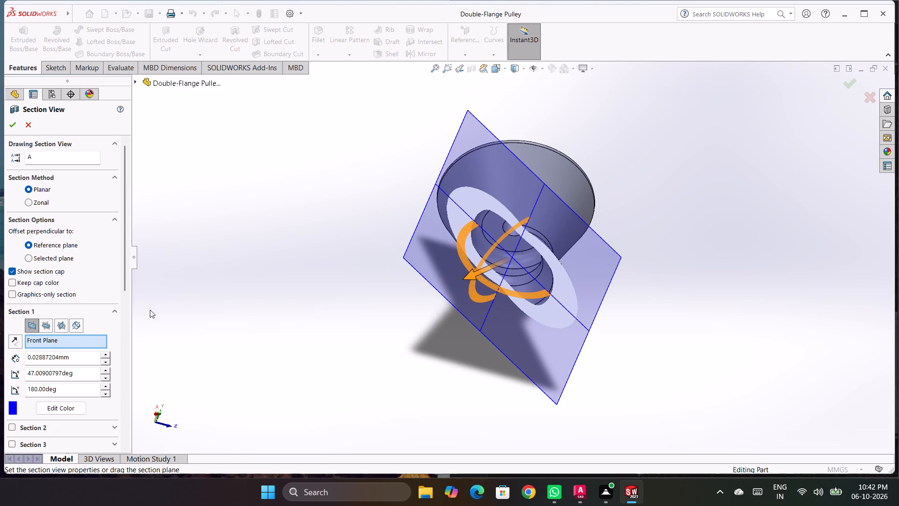
pyautogui.click(273, 281)
# Tilt the section plane to an X rotation of about 36 degrees and inspect the cut through both flanges.
pyautogui.moveTo(510, 298); pyautogui.dragTo(506, 302)
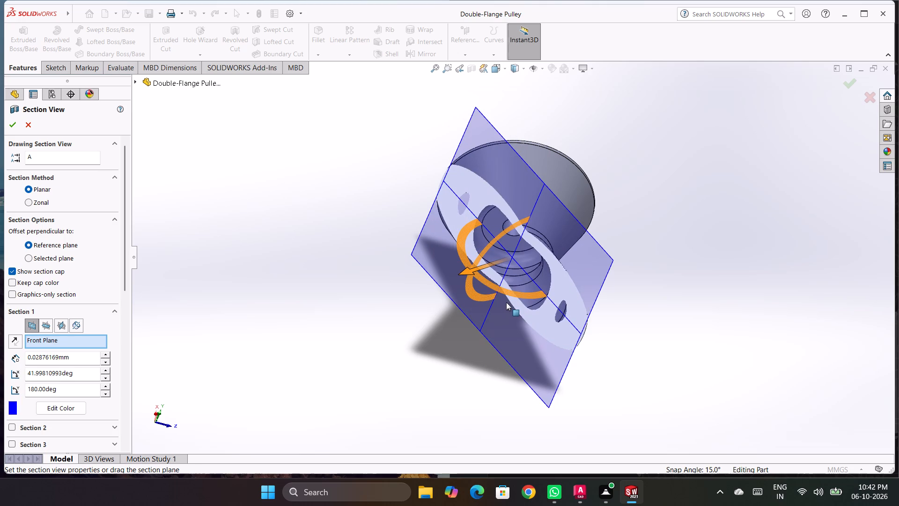
pyautogui.moveTo(506, 302); pyautogui.dragTo(505, 304)
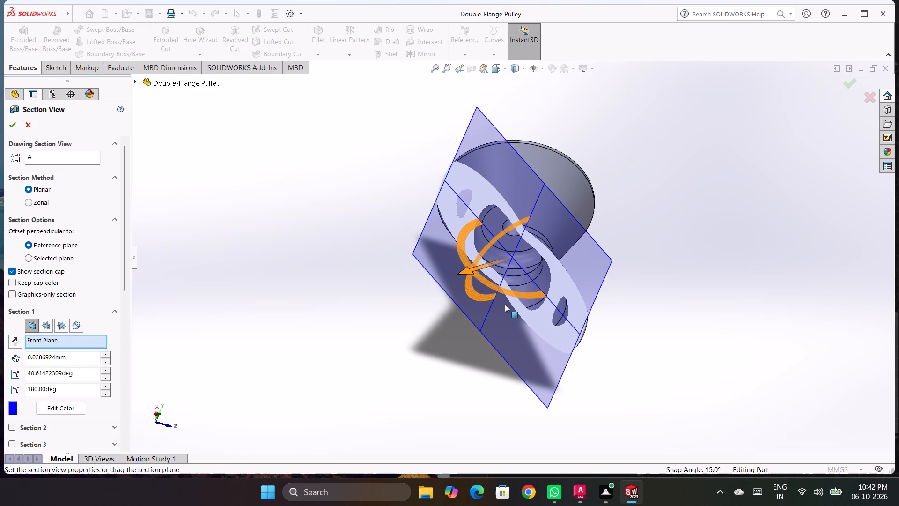
pyautogui.moveTo(505, 304); pyautogui.dragTo(501, 304)
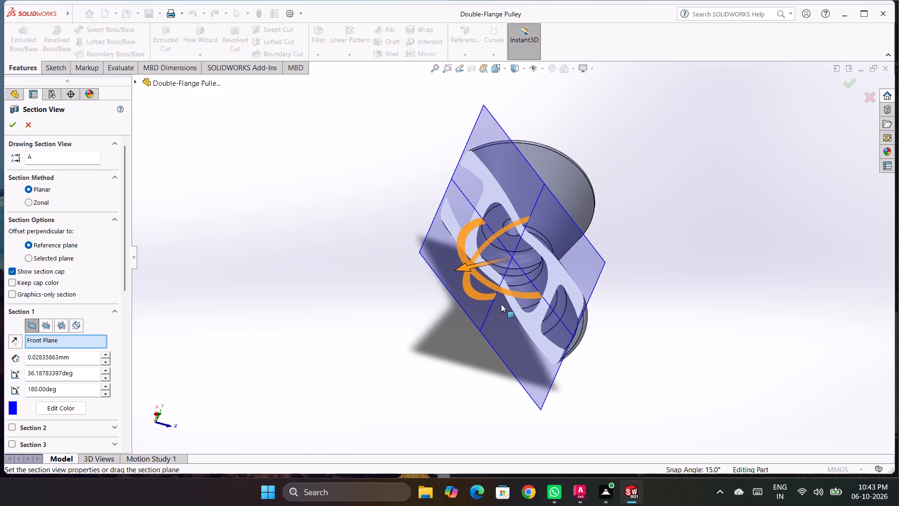
pyautogui.moveTo(501, 304); pyautogui.dragTo(501, 304)
pyautogui.moveTo(350, 357); pyautogui.dragTo(383, 366, button='middle')
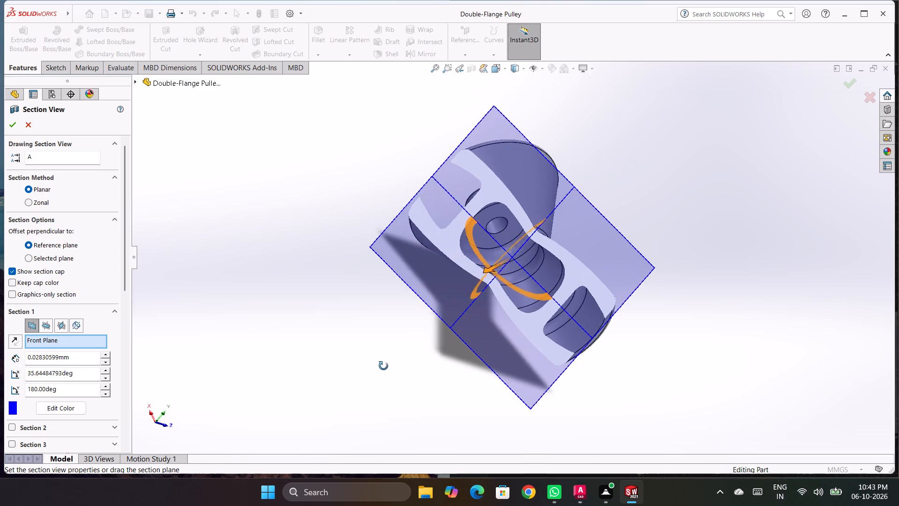
pyautogui.moveTo(383, 366); pyautogui.dragTo(418, 394, button='middle')
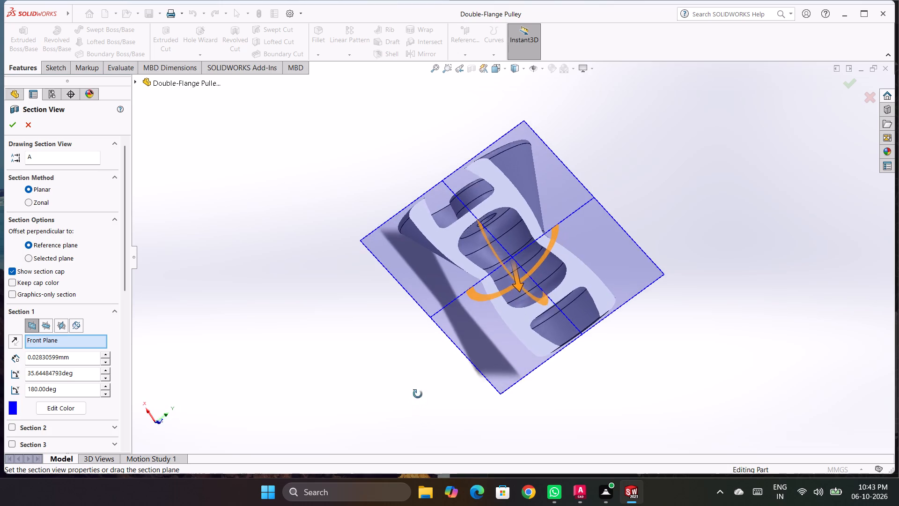
pyautogui.moveTo(418, 394); pyautogui.dragTo(429, 381, button='middle')
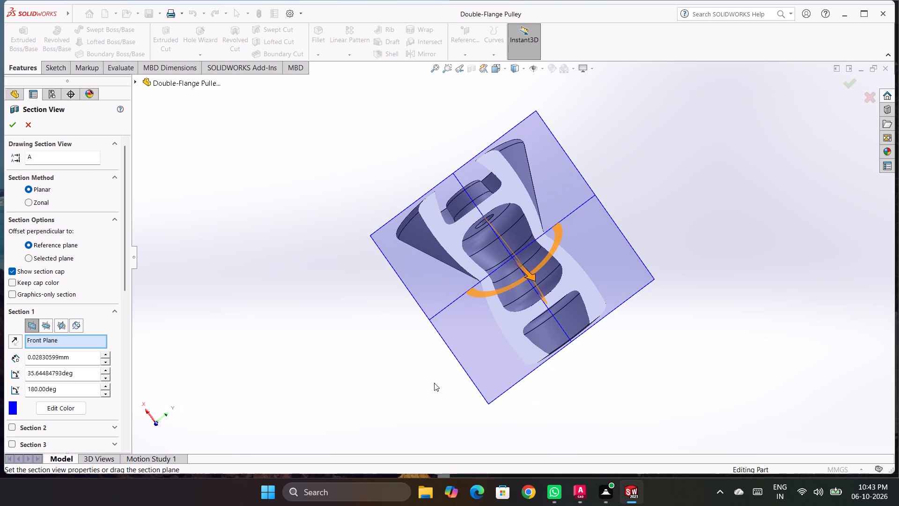
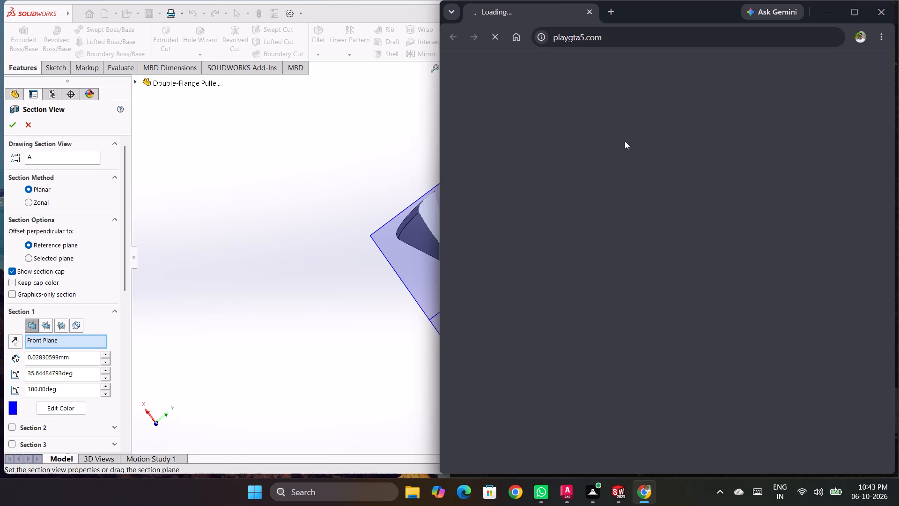
# Switch back to SOLIDWORKS and cancel the section view of the pulley.
pyautogui.click(346, 198)
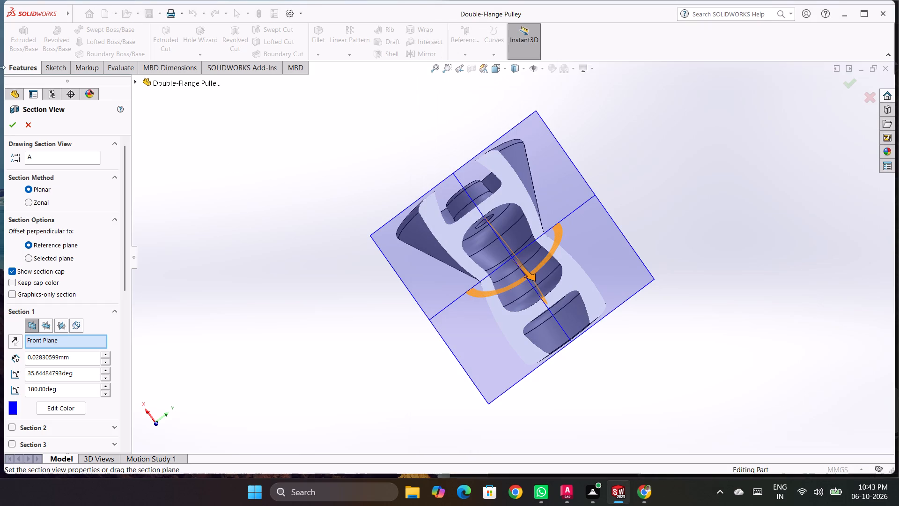
pyautogui.click(31, 129)
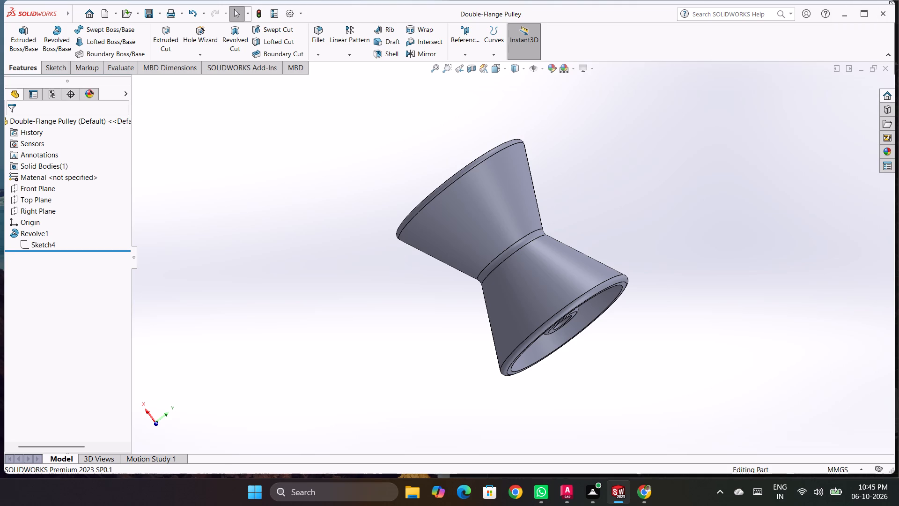
# Examine the whole, unsectioned pulley from the hollow flange end and from the side, including the hub bore and V-groove.
pyautogui.scroll(-2, 891, 0)
pyautogui.scroll(1, 884, 1)
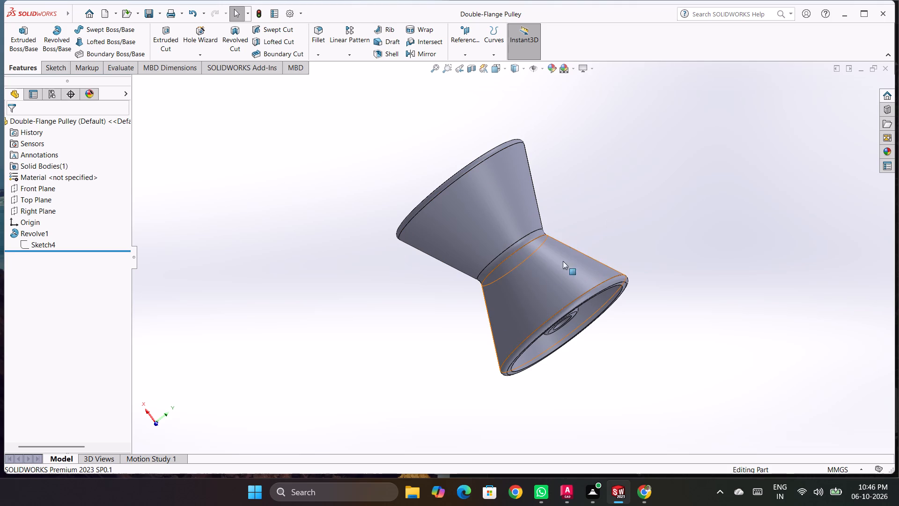
pyautogui.moveTo(636, 358); pyautogui.dragTo(615, 274, button='middle')
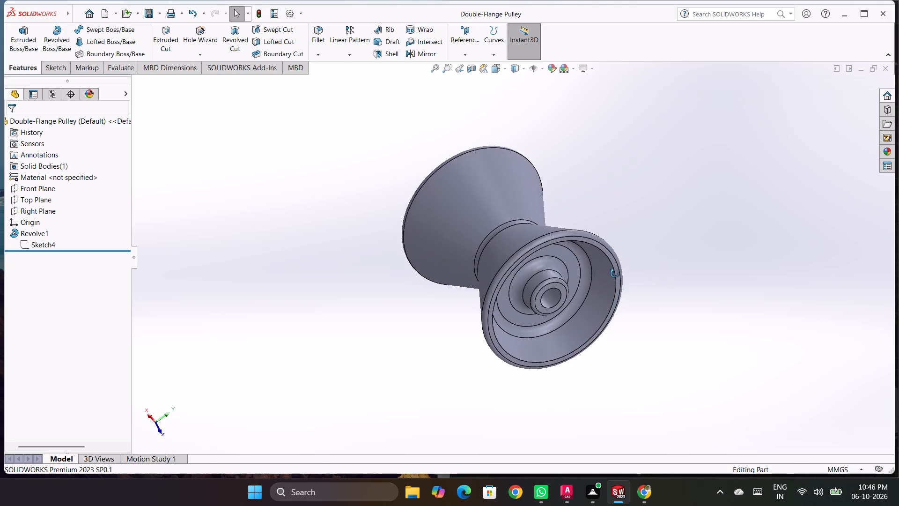
pyautogui.moveTo(615, 274); pyautogui.dragTo(604, 207, button='middle')
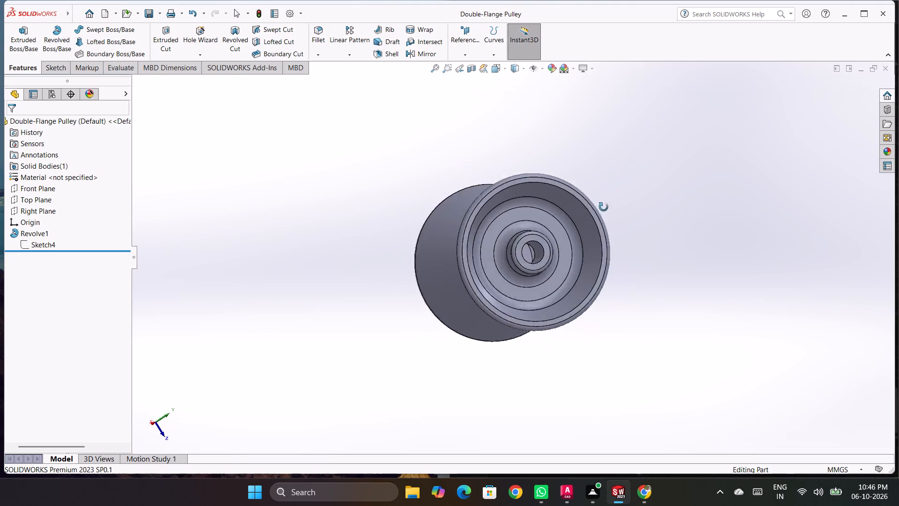
pyautogui.moveTo(604, 207); pyautogui.dragTo(678, 244, button='middle')
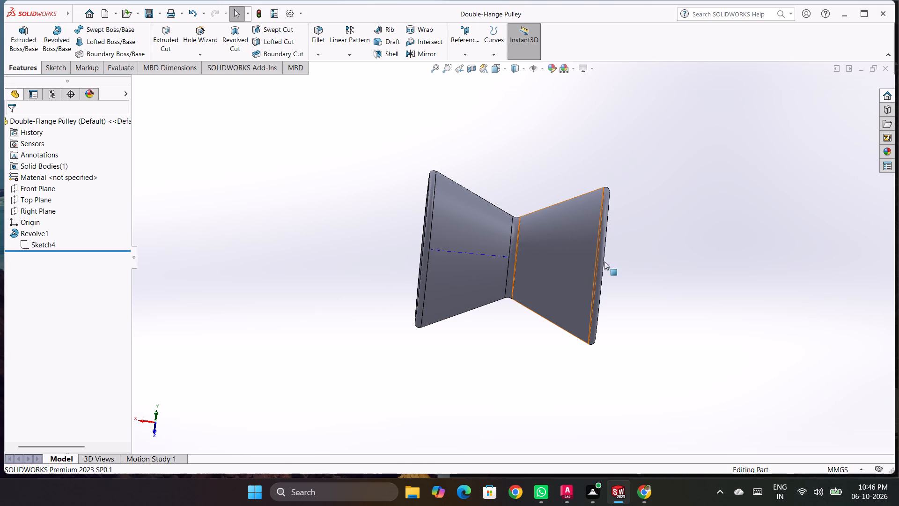
pyautogui.click(717, 238)
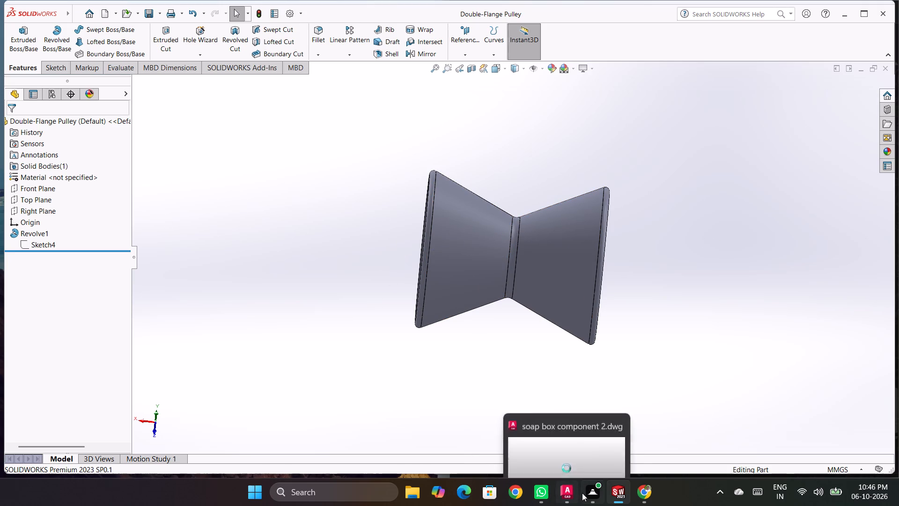
pyautogui.click(729, 279)
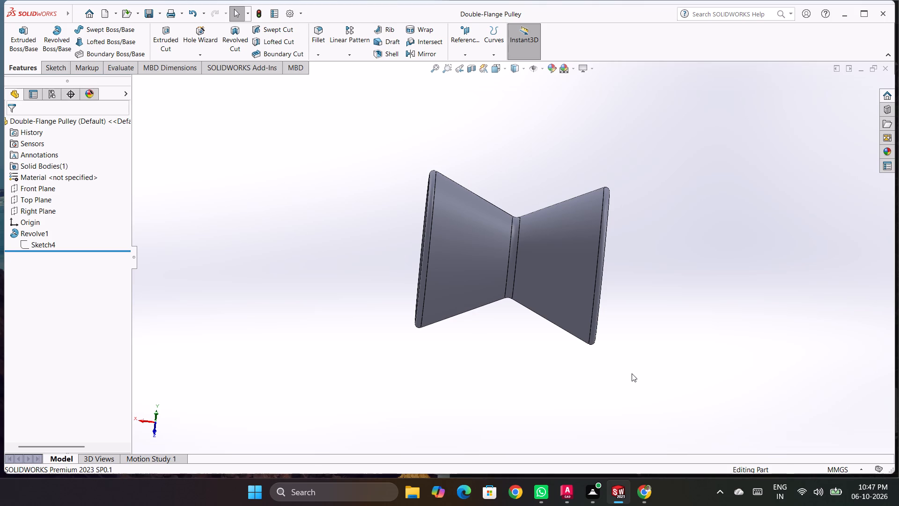
pyautogui.scroll(2, 632, 373)
pyautogui.scroll(-1, 632, 373)
pyautogui.scroll(-1, 601, 179)
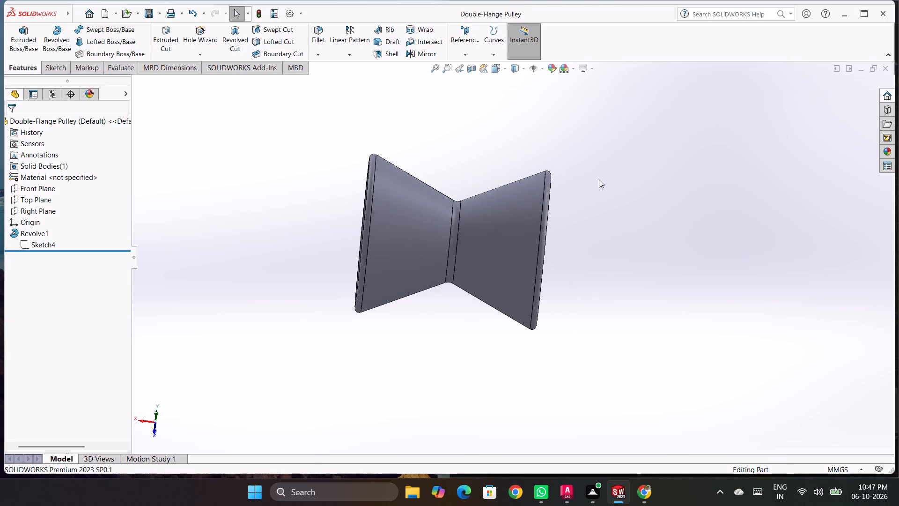
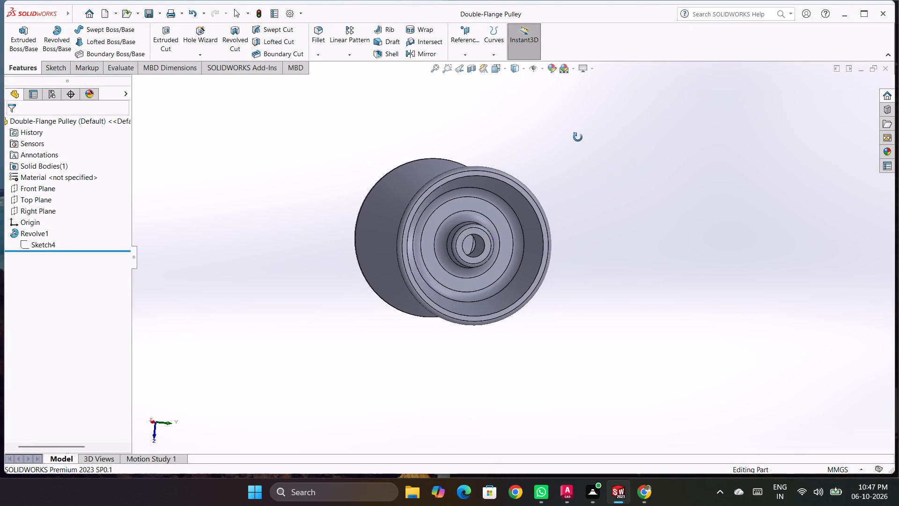
# Examine the pulley's V-groove, outer flanges and open hub end from several angles.
pyautogui.scroll(1, 596, 134)
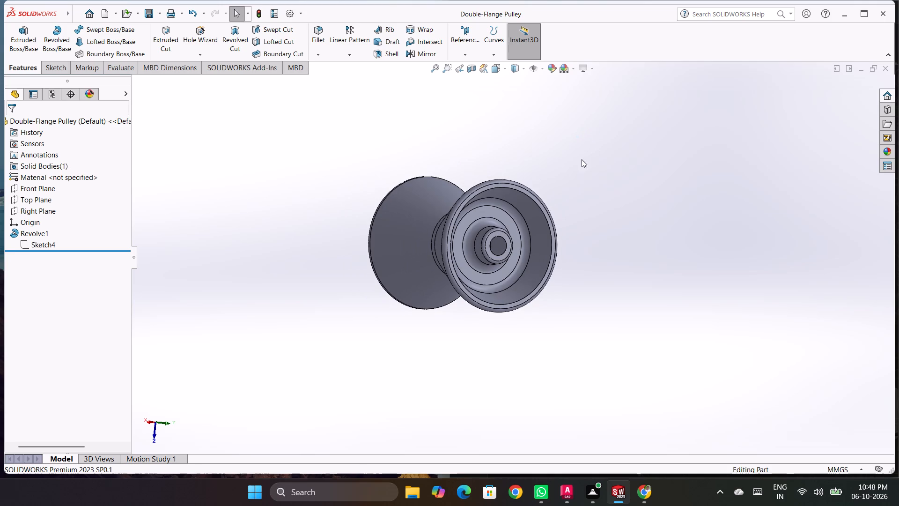
pyautogui.scroll(1, 380, 231)
pyautogui.moveTo(351, 261); pyautogui.dragTo(365, 269, button='middle')
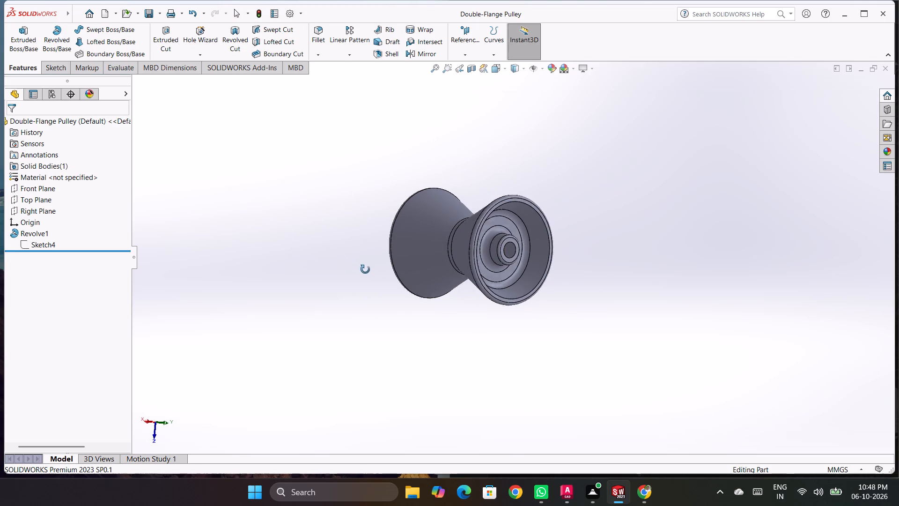
pyautogui.moveTo(365, 269); pyautogui.dragTo(389, 281, button='middle')
pyautogui.scroll(-2, 474, 200)
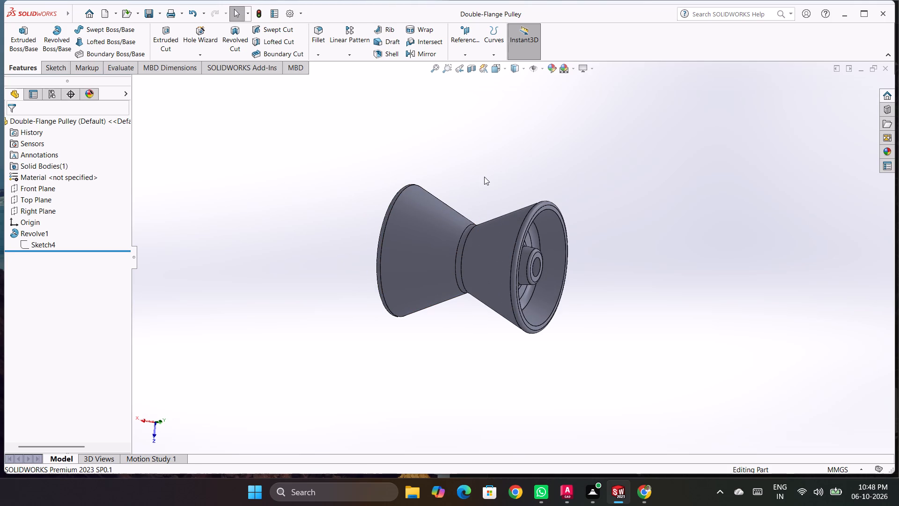
pyautogui.scroll(-1, 484, 177)
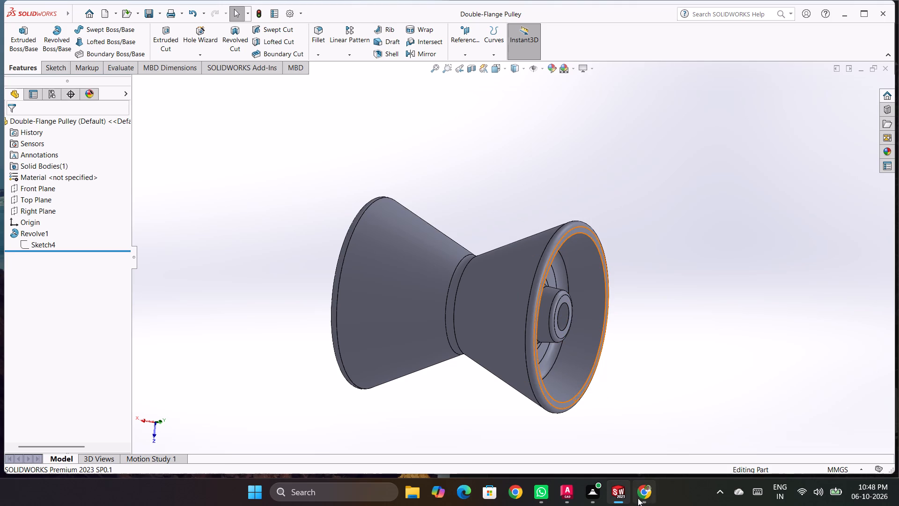
# Switch to AutoCAD and examine the mould's plan view, Section A-A and the screw area of Section B-B in soap box component 2.
pyautogui.click(563, 486)
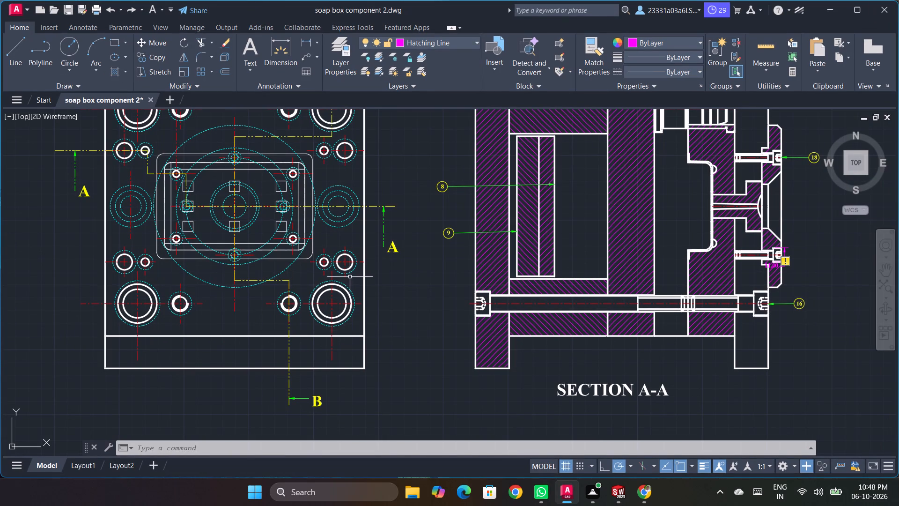
pyautogui.scroll(-2, 234, 227)
pyautogui.scroll(2, 225, 194)
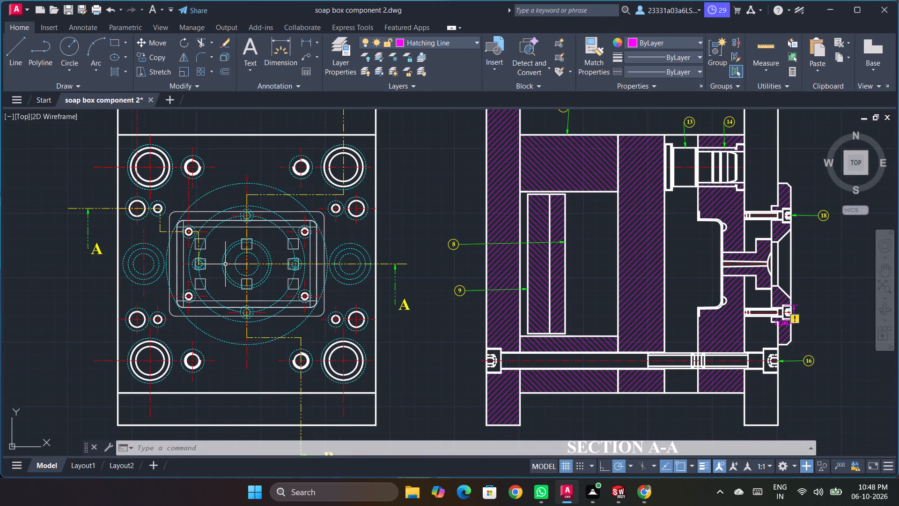
pyautogui.scroll(-1, 243, 322)
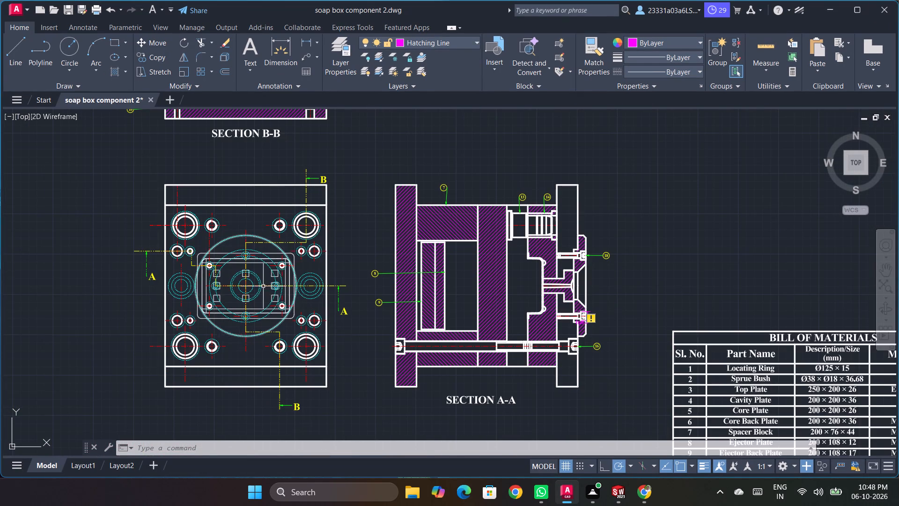
pyautogui.scroll(1, 282, 214)
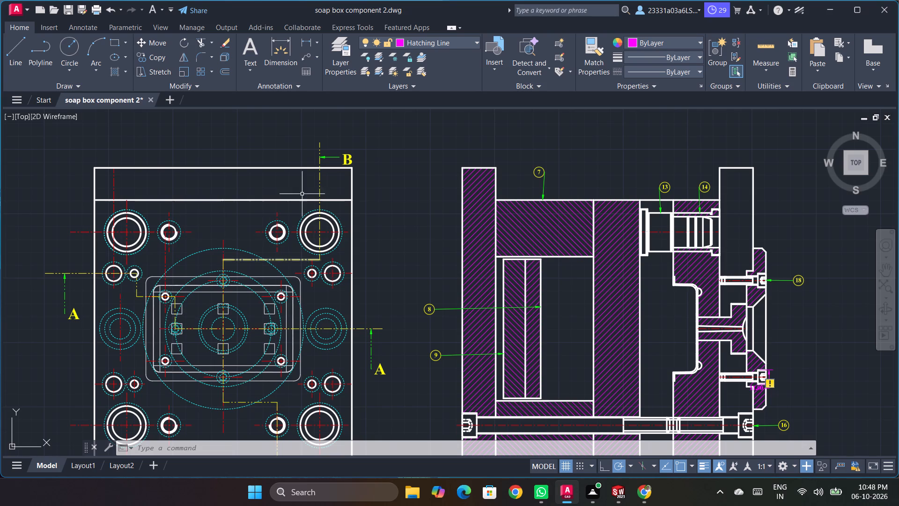
pyautogui.scroll(-1, 262, 298)
pyautogui.scroll(-2, 255, 335)
pyautogui.scroll(1, 257, 211)
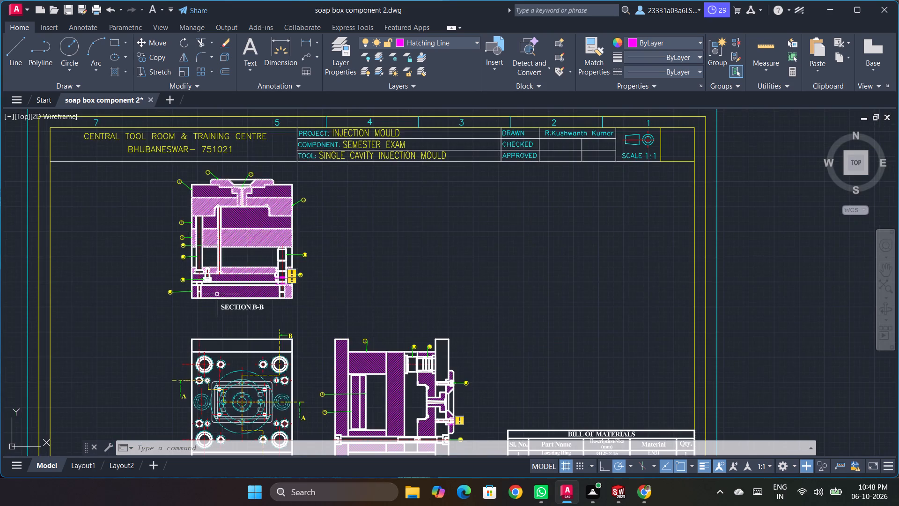
pyautogui.scroll(5, 217, 294)
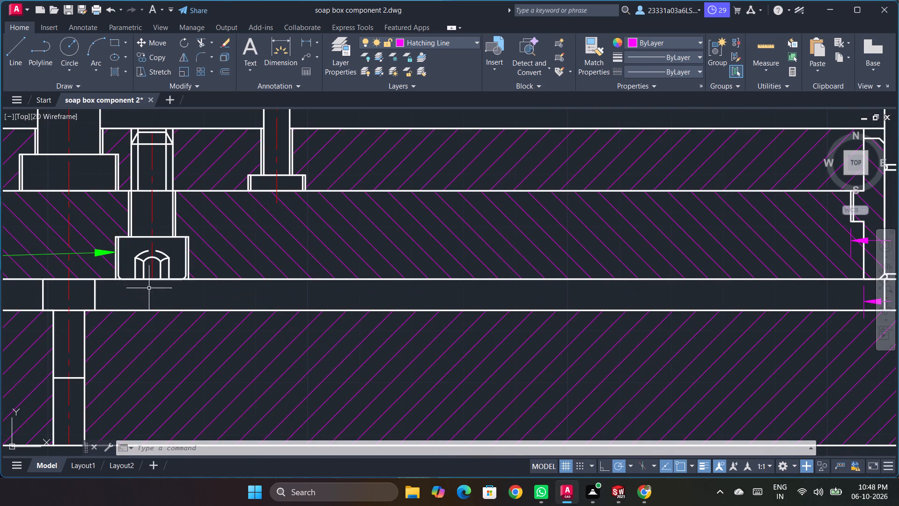
# Measure the width of the socket-head screw's counterbore at balloon 20 in Section B-B with DIM, without placing a dimension.
pyautogui.write('dim')
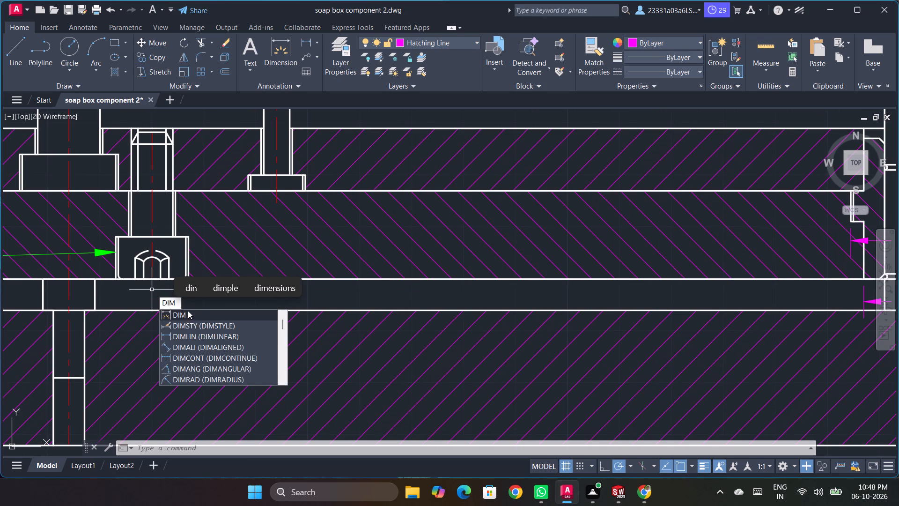
pyautogui.click(188, 310)
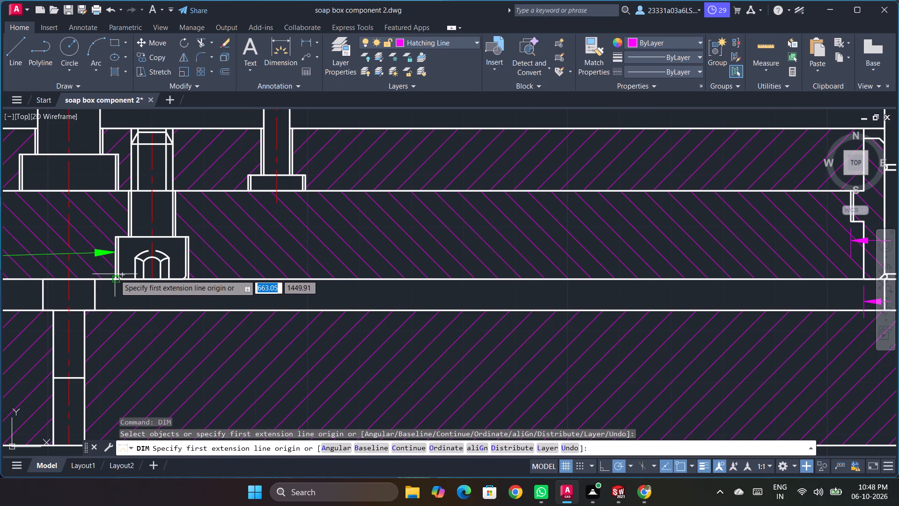
pyautogui.scroll(2, 116, 276)
pyautogui.scroll(-4, 91, 281)
pyautogui.scroll(4, 107, 285)
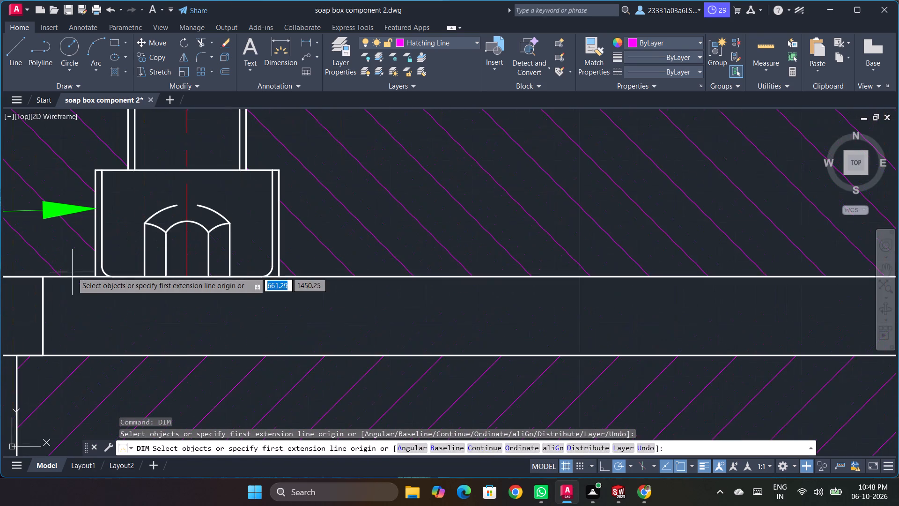
pyautogui.click(96, 275)
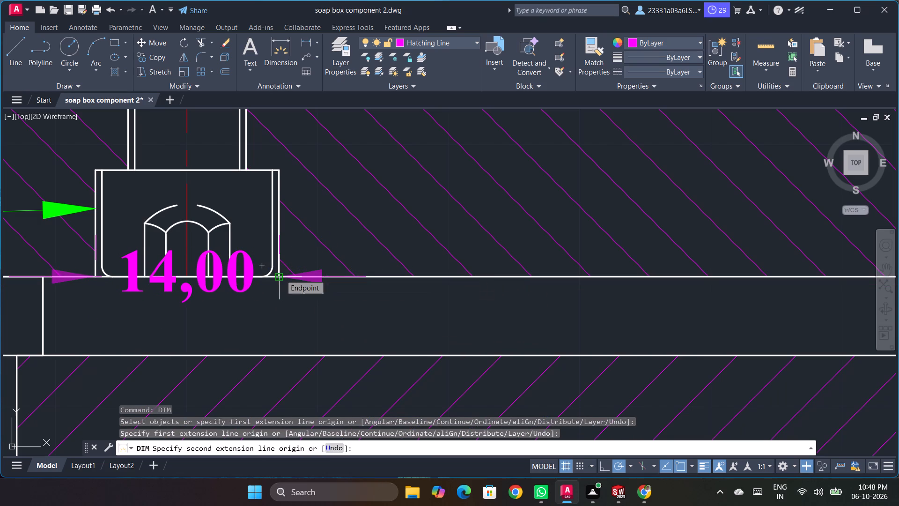
pyautogui.press('Escape')
# Measure the height of the pin head in the gap above the bottom plate with DIM, without placing a dimension.
pyautogui.scroll(-1, 371, 194)
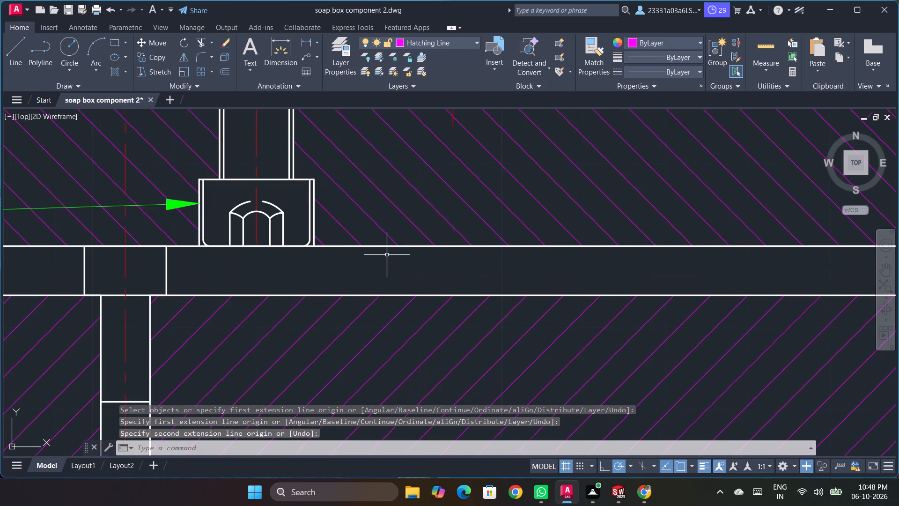
pyautogui.scroll(-1, 387, 255)
pyautogui.scroll(1, 169, 241)
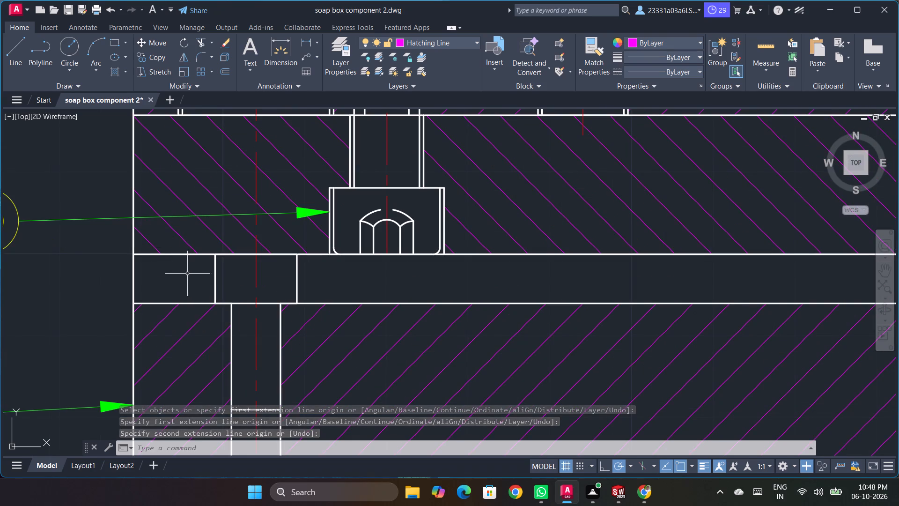
pyautogui.rightClick(54, 274)
pyautogui.click(101, 62)
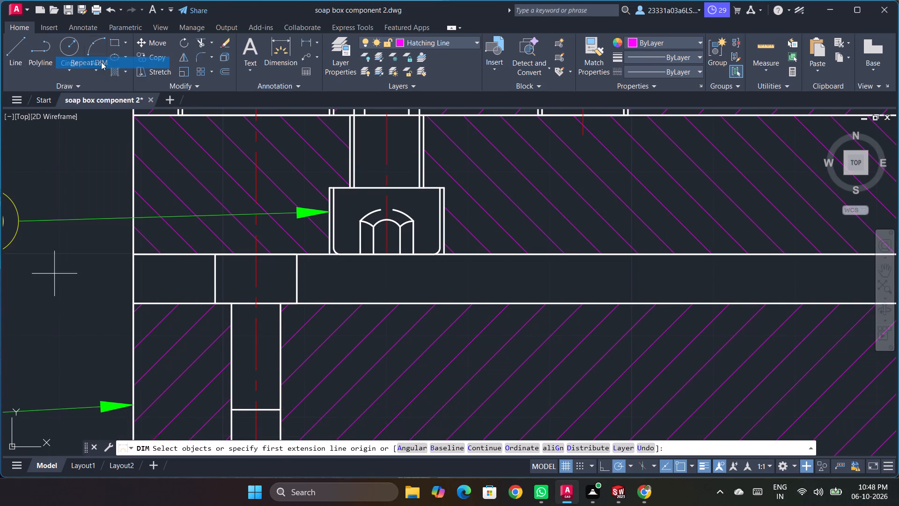
pyautogui.click(215, 256)
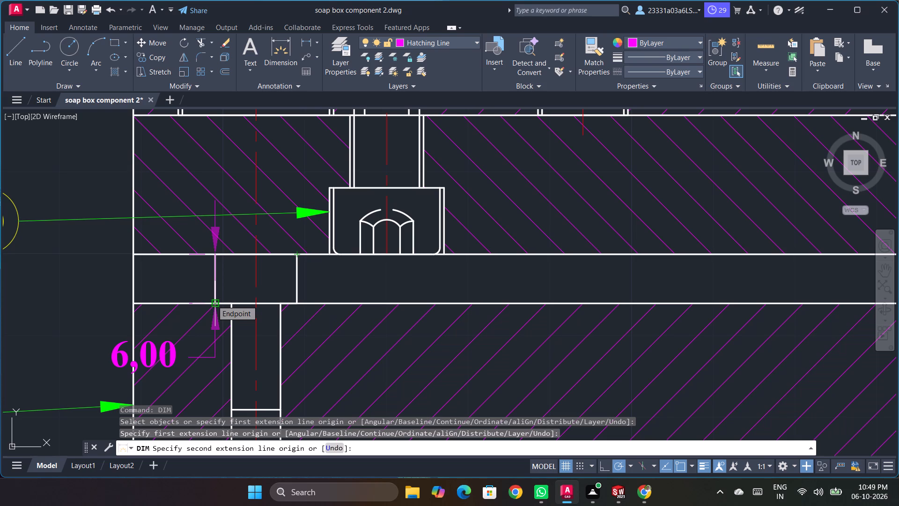
pyautogui.press('Escape')
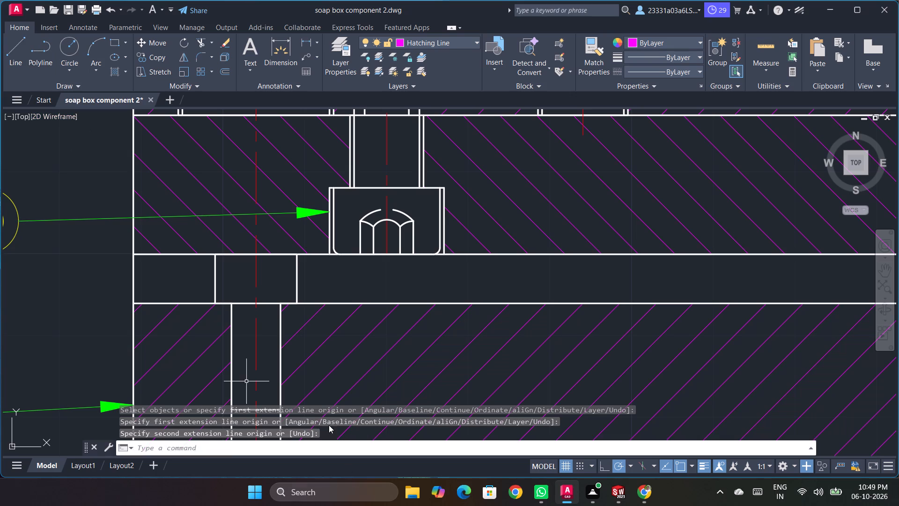
# Measure the width of the pin's shank where it enters the bottom plate with DIM, without placing a dimension.
pyautogui.rightClick(45, 297)
pyautogui.click(107, 84)
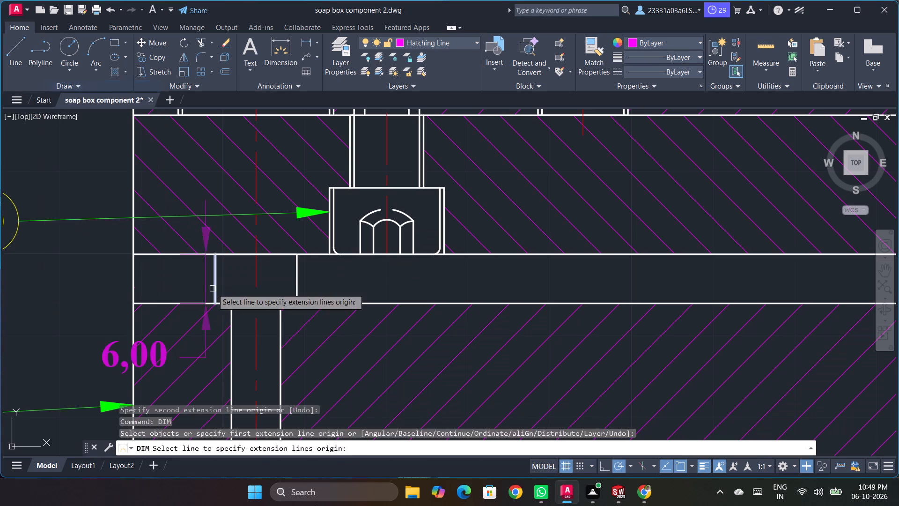
pyautogui.click(230, 302)
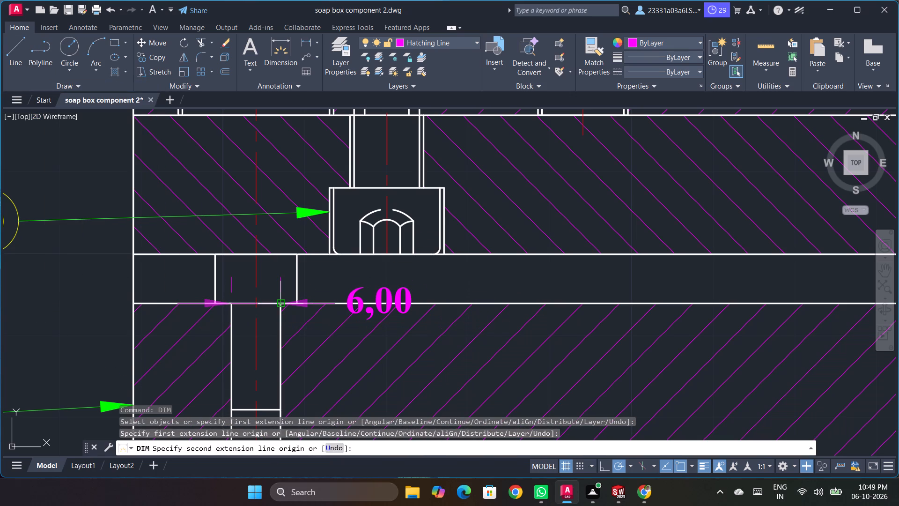
pyautogui.press('Escape')
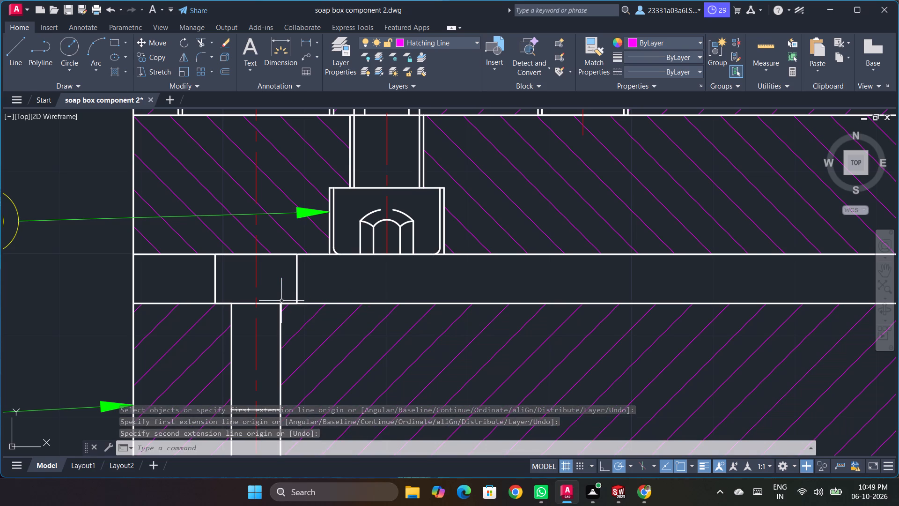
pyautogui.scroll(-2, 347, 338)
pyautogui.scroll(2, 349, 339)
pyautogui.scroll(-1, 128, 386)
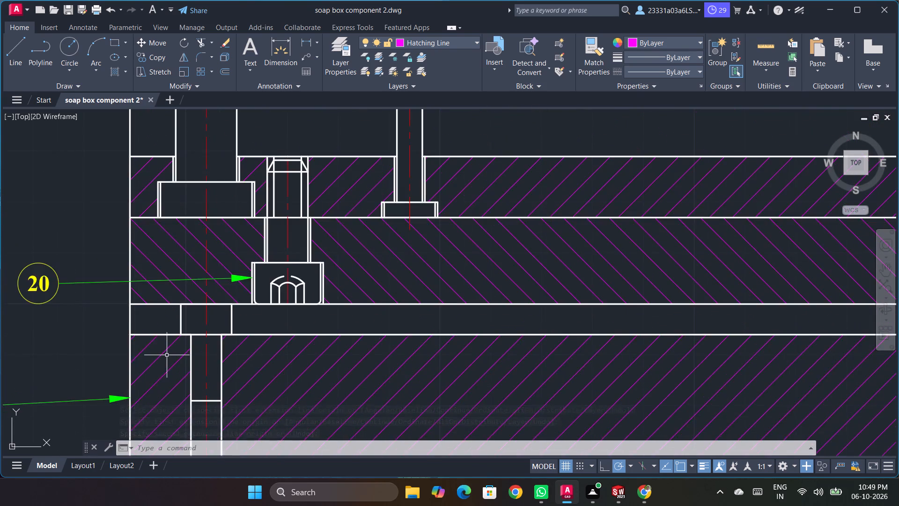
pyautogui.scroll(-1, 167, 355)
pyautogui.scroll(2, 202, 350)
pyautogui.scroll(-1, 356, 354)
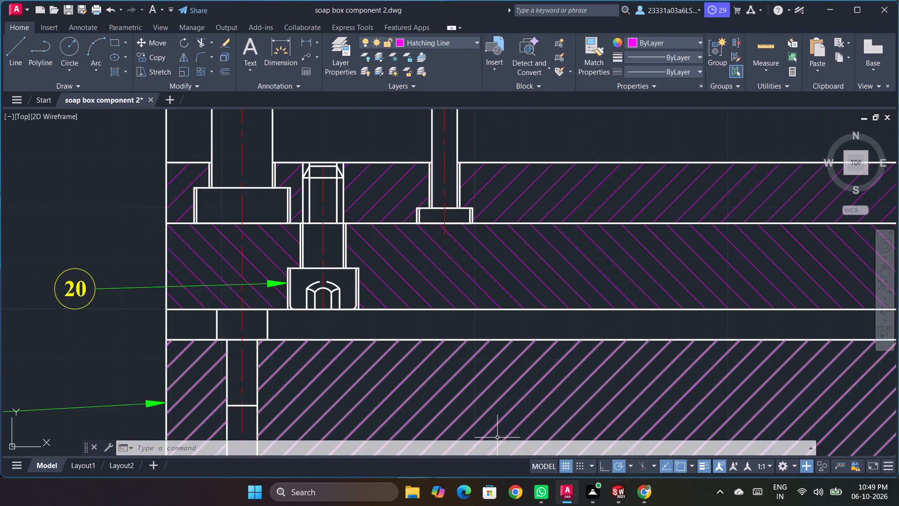
# Switch back to SOLIDWORKS and dismiss the WhatsApp notifications.
pyautogui.click(623, 490)
pyautogui.scroll(1, 545, 240)
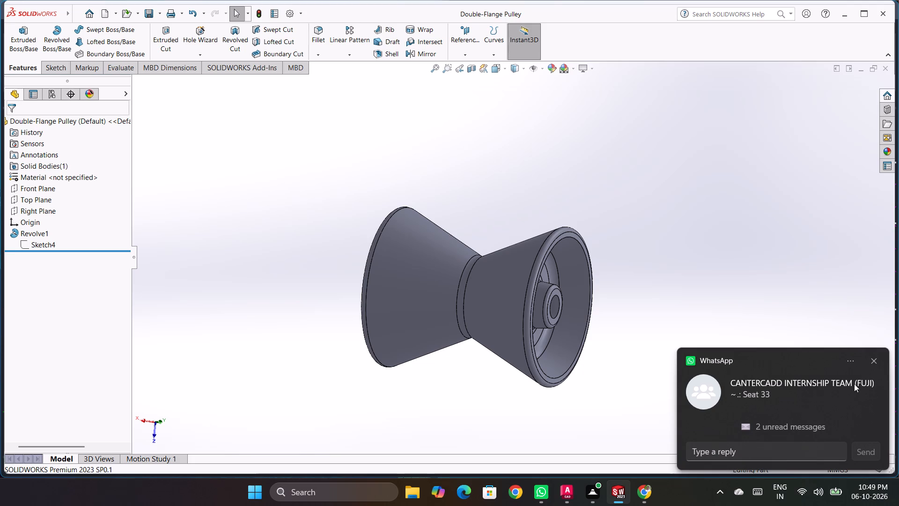
pyautogui.click(870, 359)
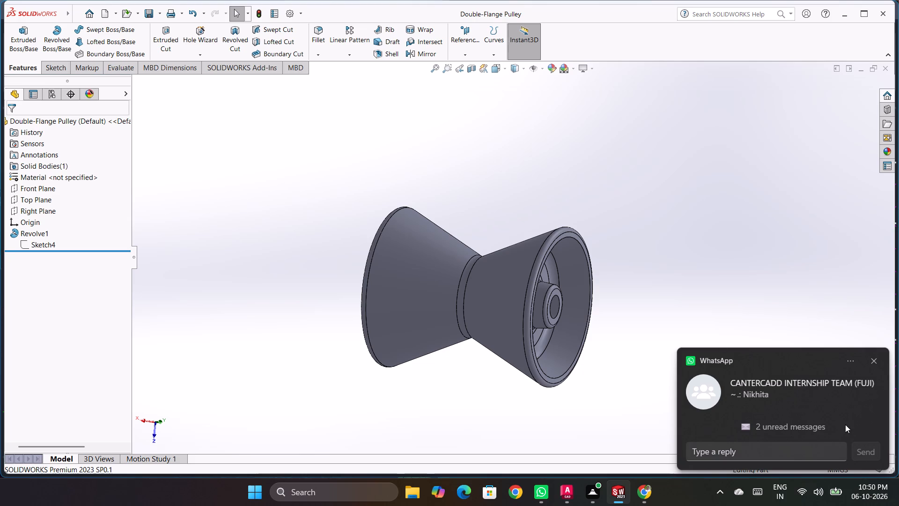
pyautogui.click(871, 356)
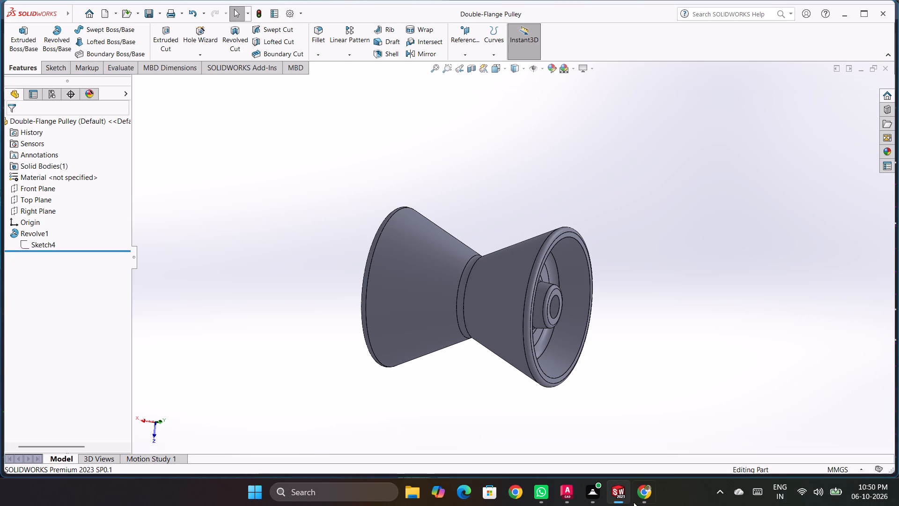
# View the Movies folder in File Explorer, then minimize it and return to the pulley in SOLIDWORKS.
pyautogui.click(418, 499)
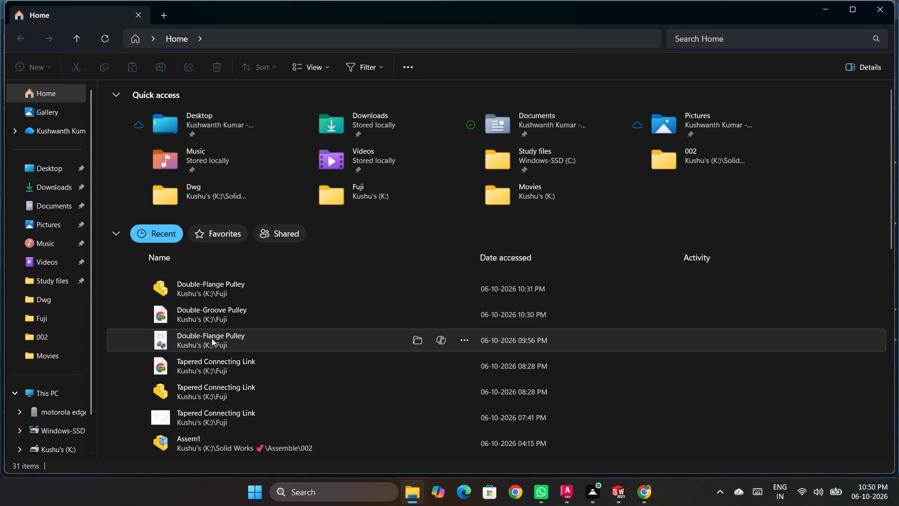
pyautogui.click(65, 358)
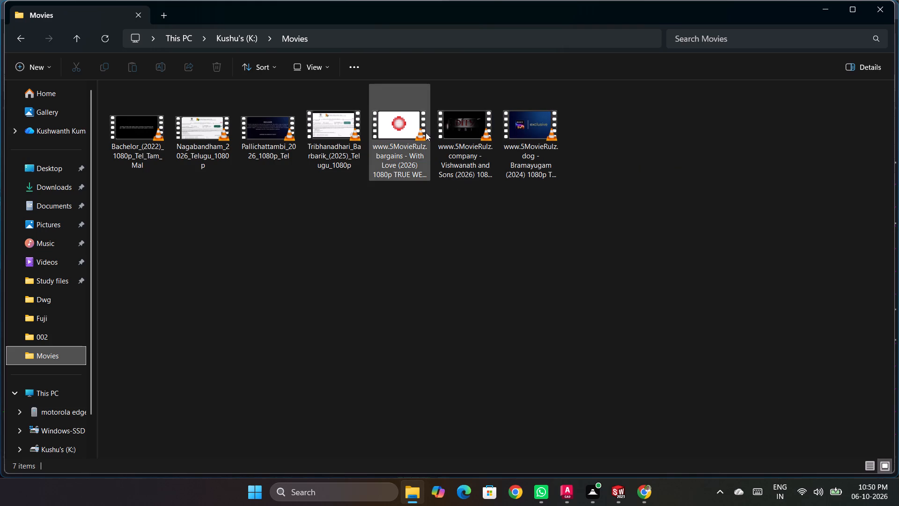
pyautogui.click(356, 359)
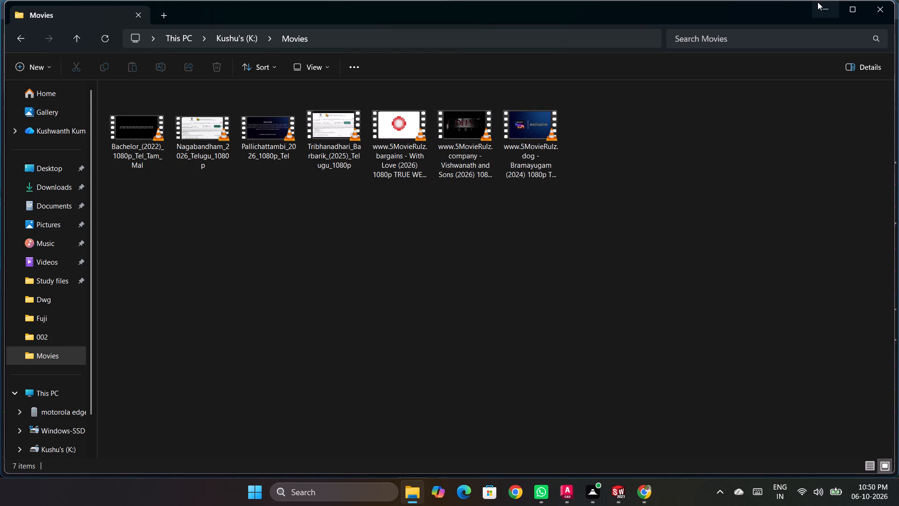
pyautogui.click(818, 2)
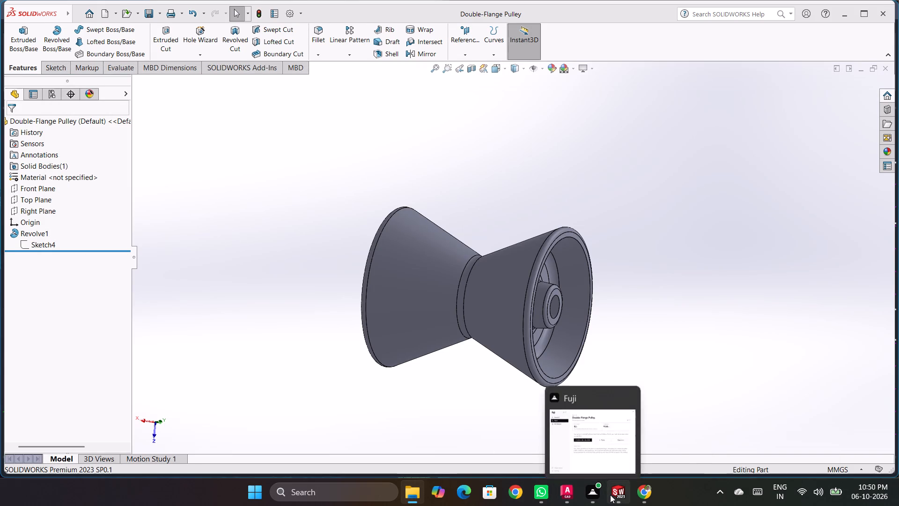
pyautogui.click(726, 303)
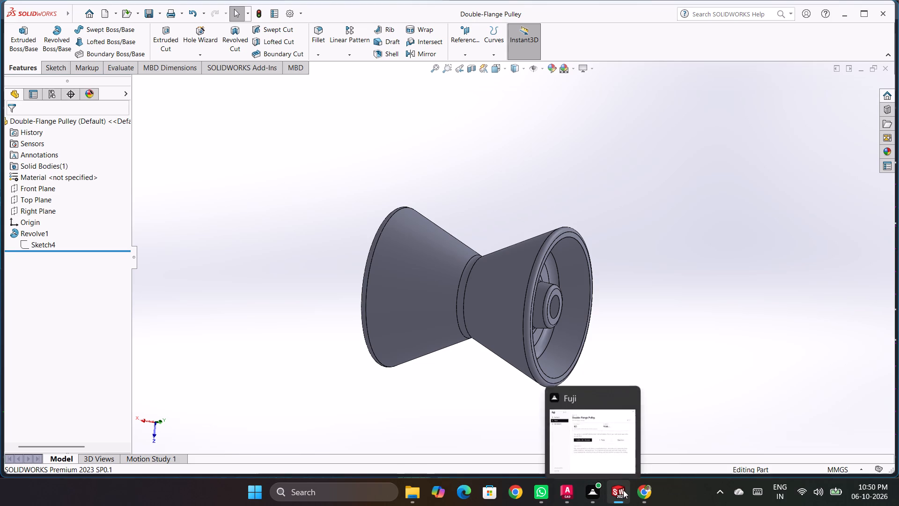
# Switch to AutoCAD and examine the injection mould sheet around Section B-B and its title block.
pyautogui.click(565, 501)
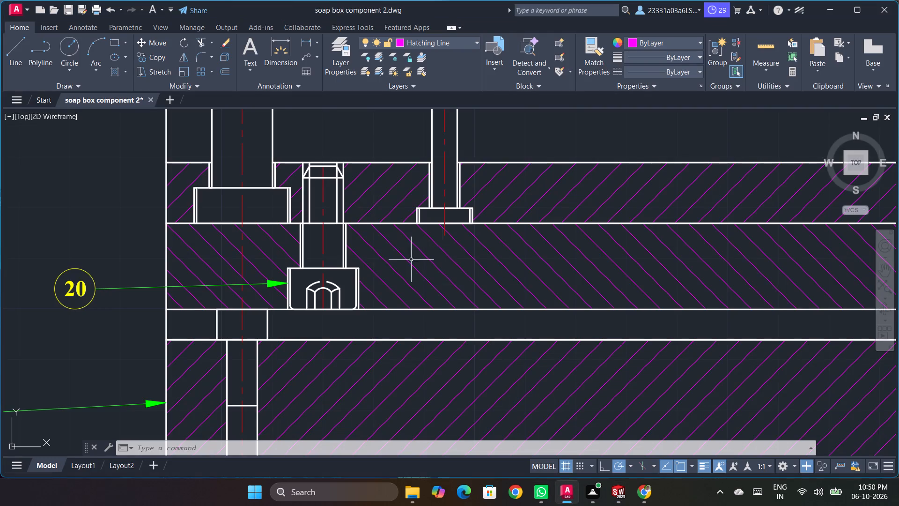
pyautogui.scroll(-2, 401, 296)
pyautogui.scroll(2, 401, 296)
pyautogui.scroll(-4, 268, 290)
pyautogui.scroll(-2, 311, 363)
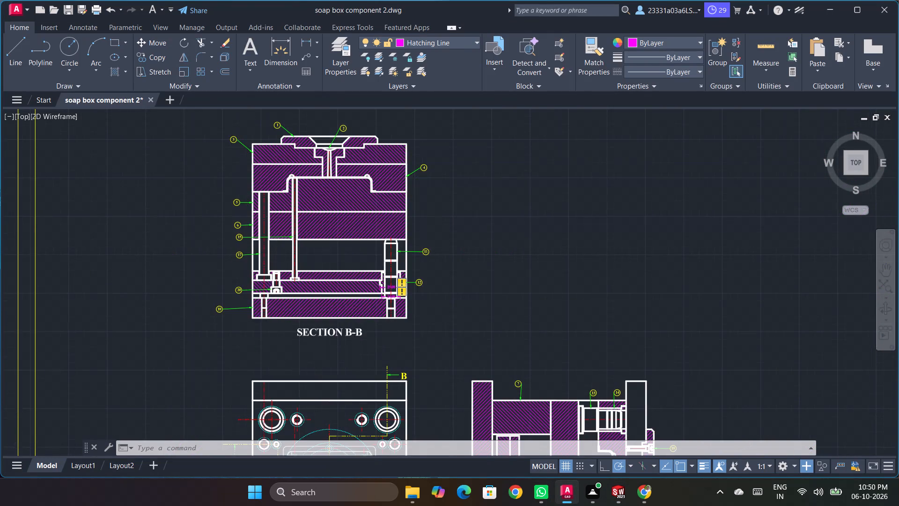
pyautogui.scroll(4, 289, 337)
pyautogui.scroll(-3, 327, 345)
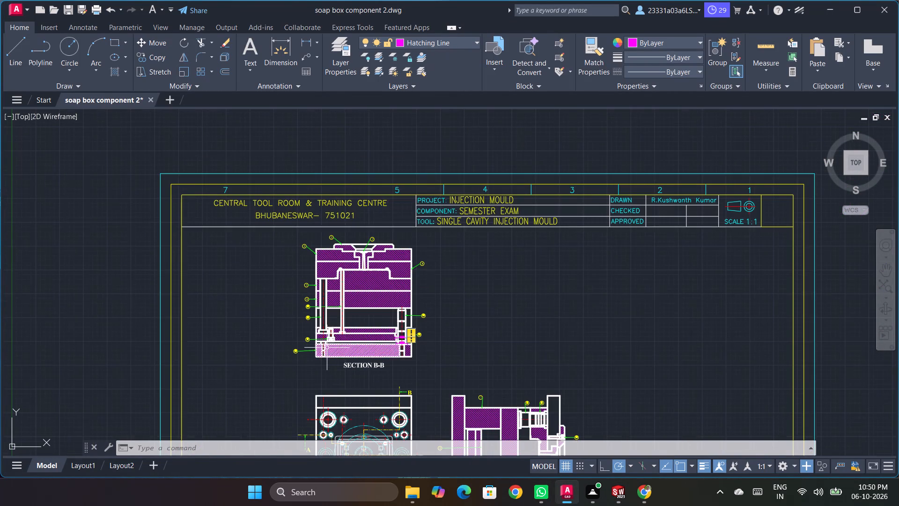
# Examine the plan view's upper-left corner, around the small screw hole and the larger hole beside it on section line A.
pyautogui.click(323, 402)
pyautogui.scroll(-3, 328, 368)
pyautogui.scroll(4, 328, 368)
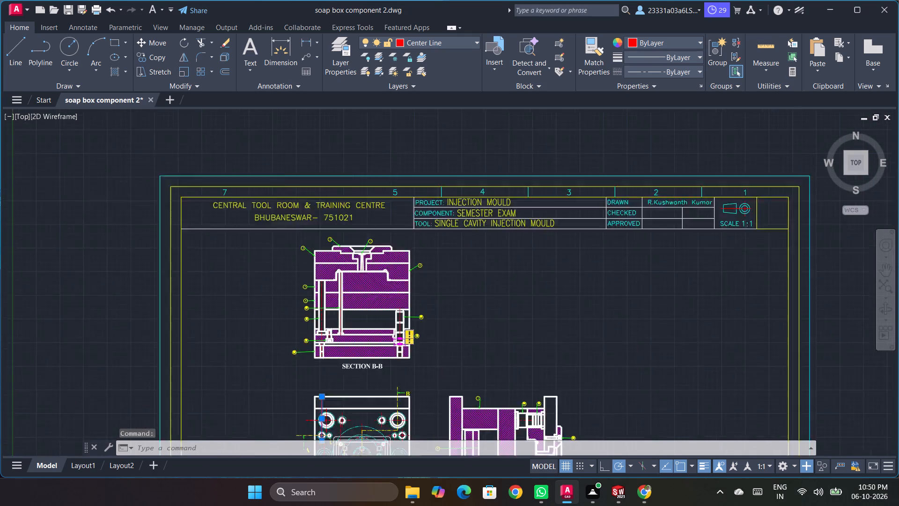
pyautogui.scroll(-3, 372, 323)
pyautogui.scroll(3, 354, 368)
pyautogui.scroll(2, 394, 339)
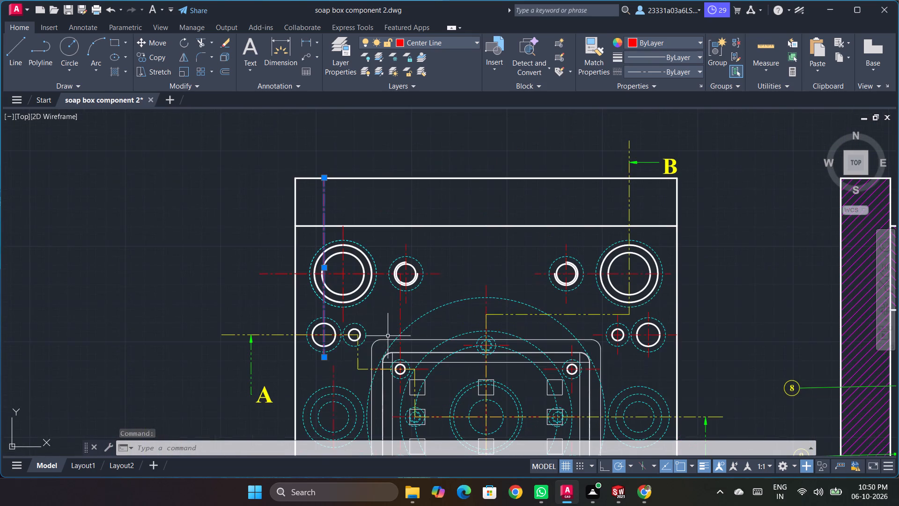
pyautogui.scroll(2, 331, 358)
pyautogui.scroll(1, 402, 283)
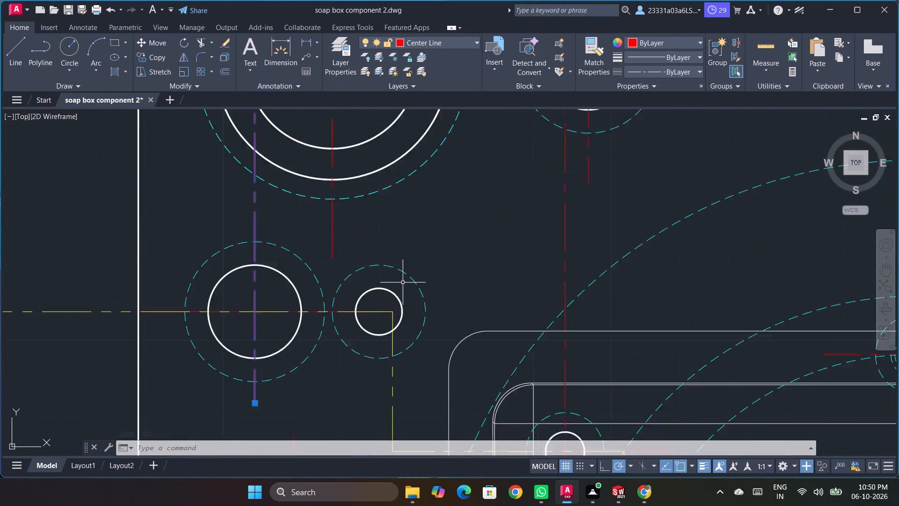
pyautogui.scroll(1, 403, 283)
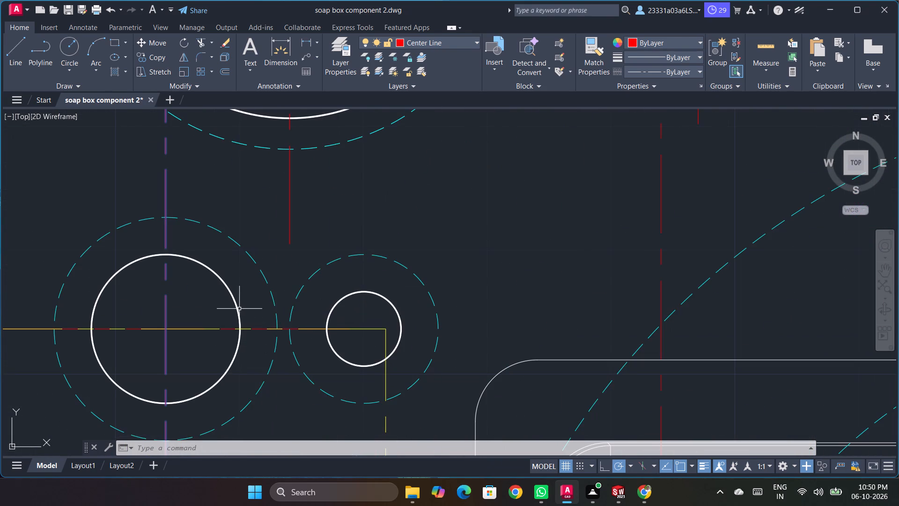
pyautogui.scroll(-2, 307, 280)
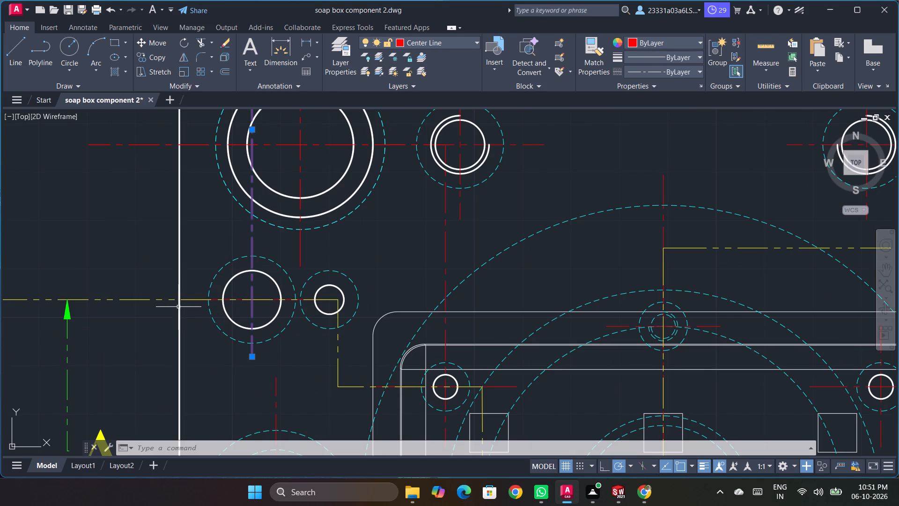
pyautogui.scroll(2, 374, 287)
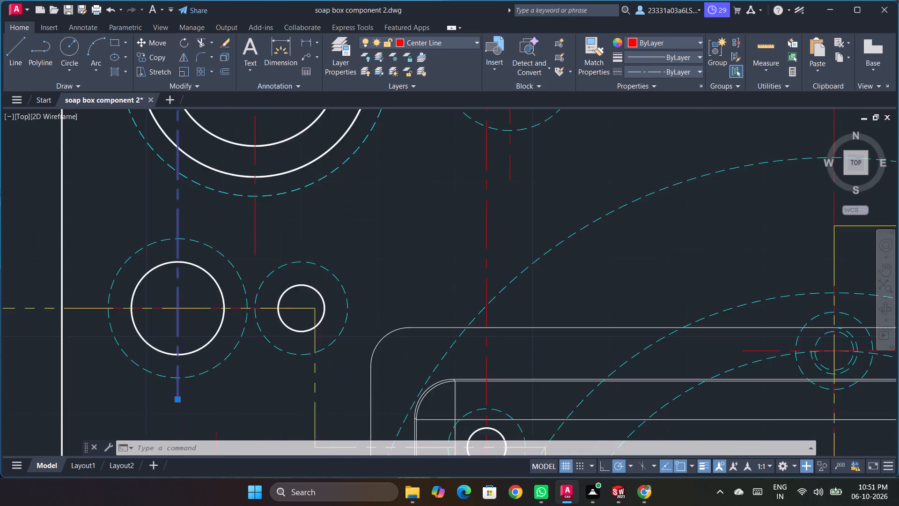
pyautogui.scroll(1, 374, 287)
pyautogui.scroll(-5, 374, 287)
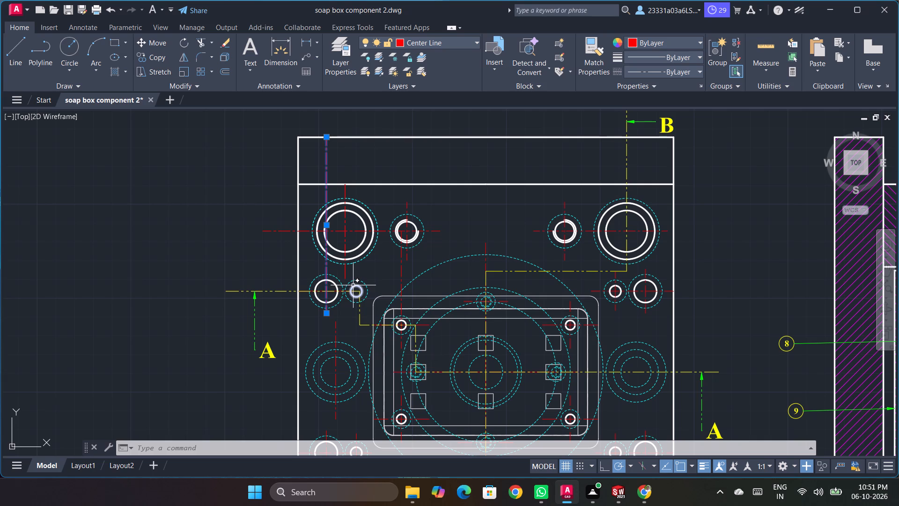
pyautogui.scroll(3, 353, 285)
pyautogui.scroll(-4, 353, 285)
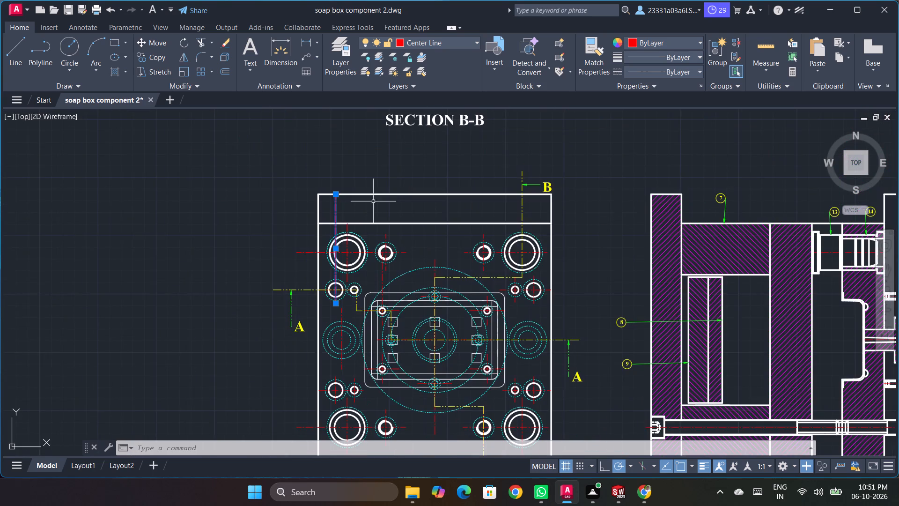
# Compare Section B-B's lower plates and pins, including items 17 and 20, with the matching holes in the plan view.
pyautogui.scroll(-2, 364, 214)
pyautogui.scroll(3, 376, 167)
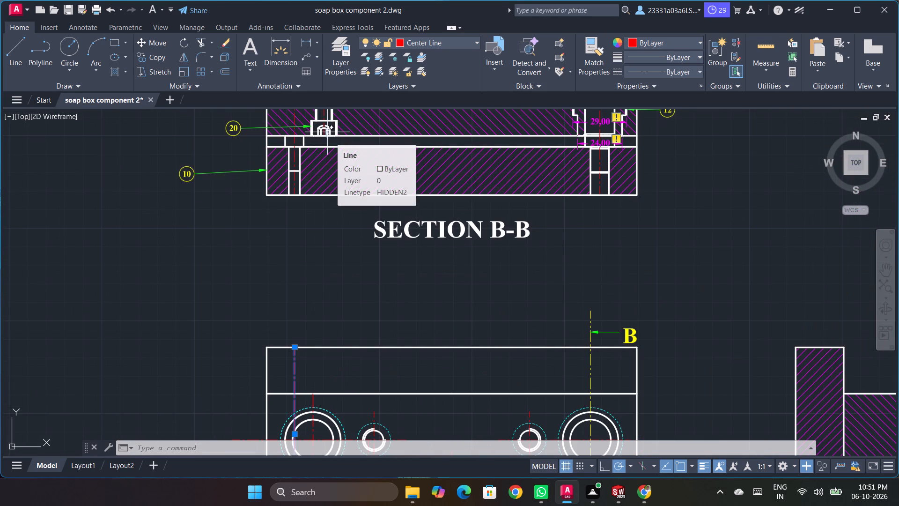
pyautogui.scroll(-3, 399, 271)
pyautogui.scroll(1, 400, 265)
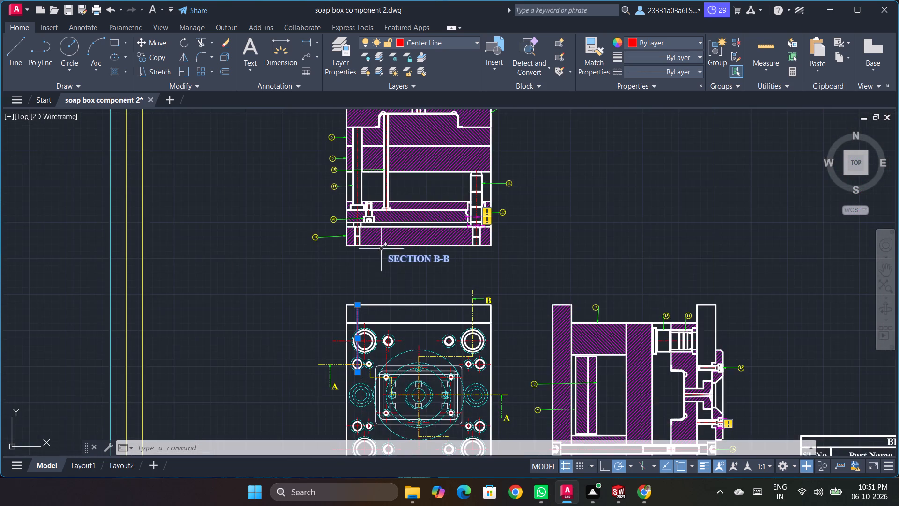
pyautogui.scroll(2, 345, 212)
pyautogui.scroll(-4, 428, 260)
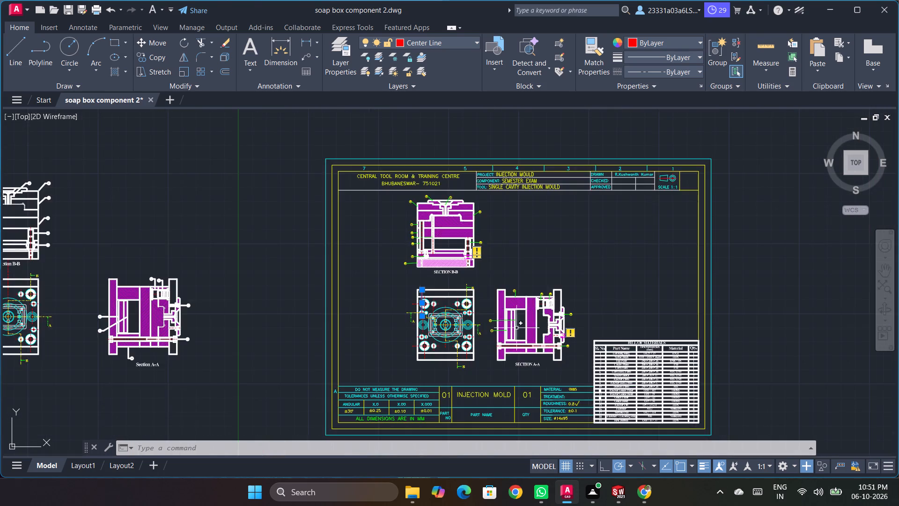
pyautogui.scroll(-1, 532, 336)
pyautogui.scroll(4, 465, 299)
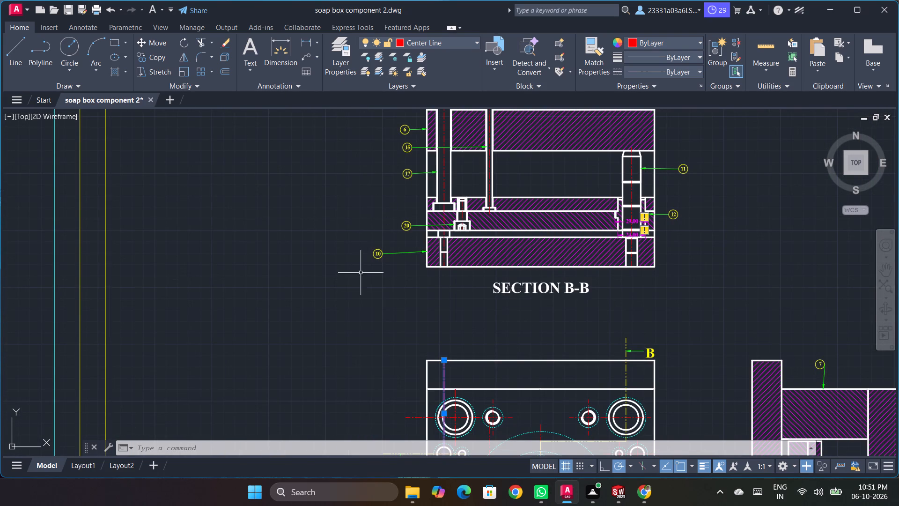
pyautogui.scroll(-2, 471, 295)
pyautogui.scroll(2, 474, 417)
pyautogui.scroll(1, 429, 331)
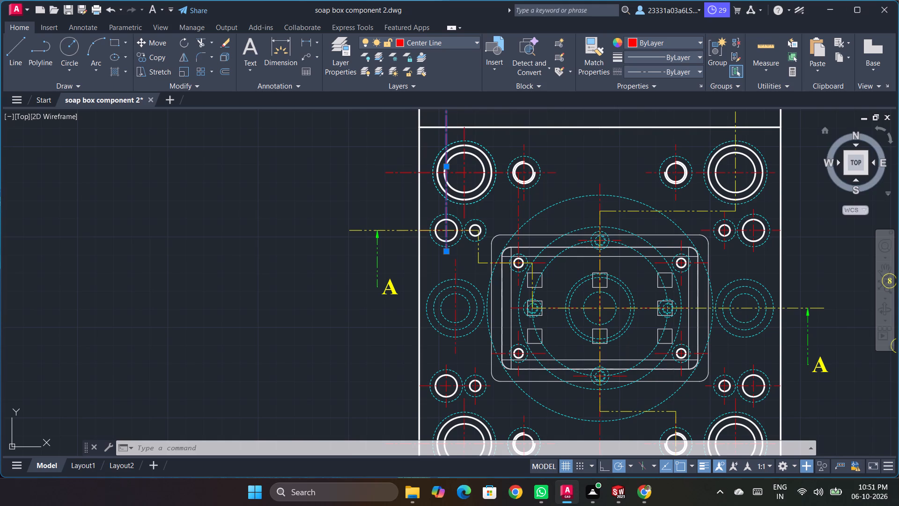
pyautogui.click(253, 236)
pyautogui.click(223, 195)
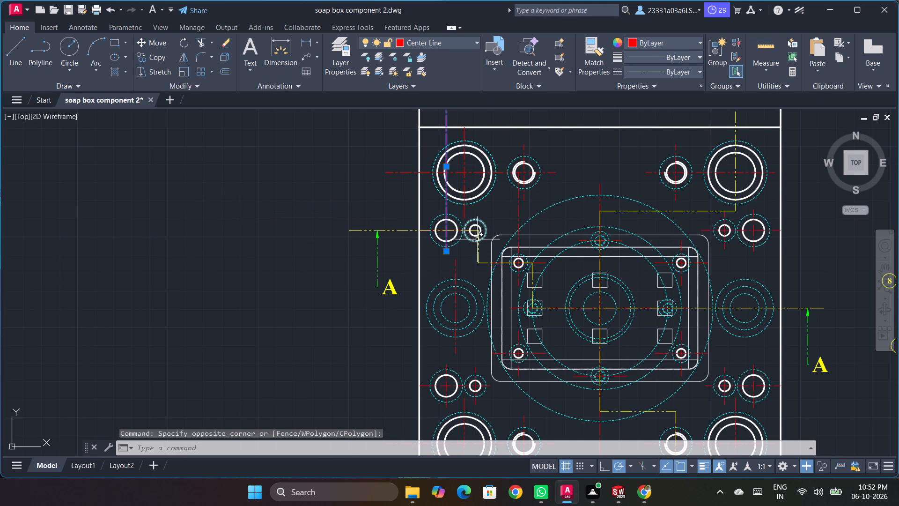
# Measure with DIM from the centre of the upper-left small hole on section line A to the centre of the mould in the plan view.
pyautogui.scroll(-3, 473, 234)
pyautogui.scroll(8, 473, 234)
pyautogui.scroll(-1, 467, 233)
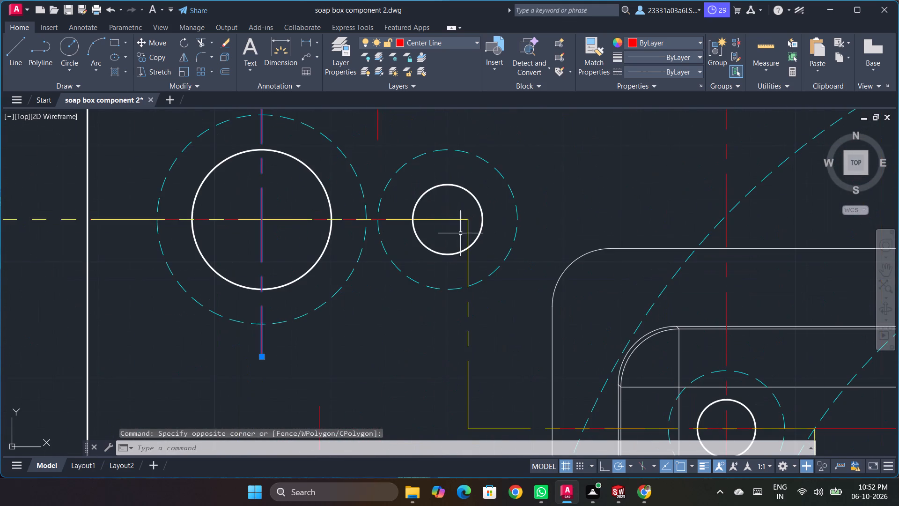
pyautogui.click(444, 186)
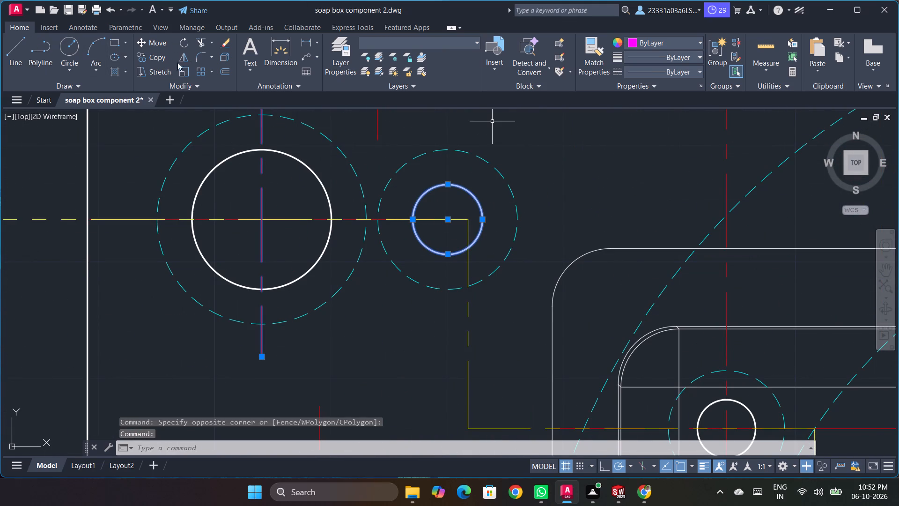
pyautogui.rightClick(27, 279)
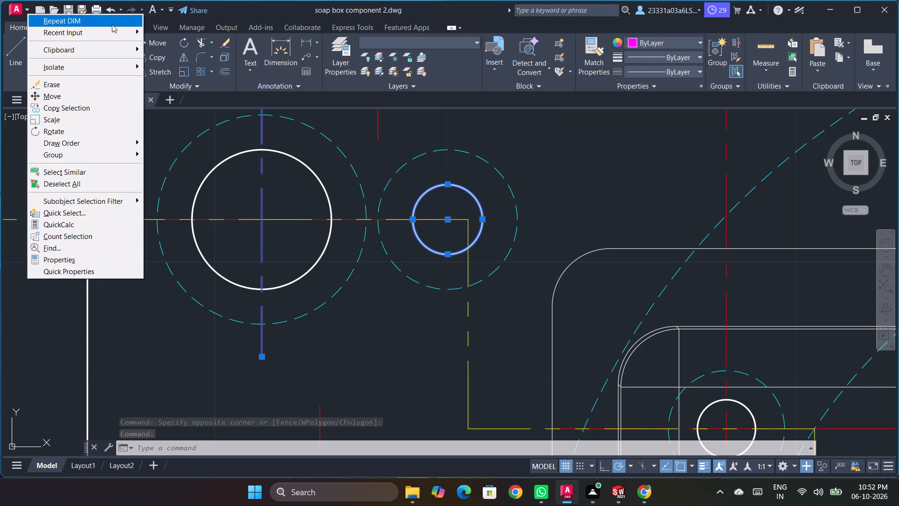
pyautogui.click(112, 24)
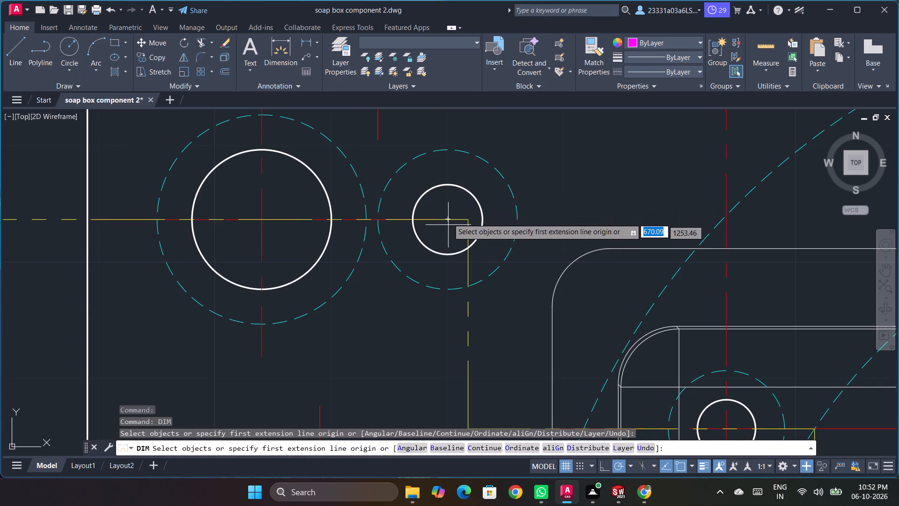
pyautogui.click(447, 219)
pyautogui.scroll(-5, 458, 362)
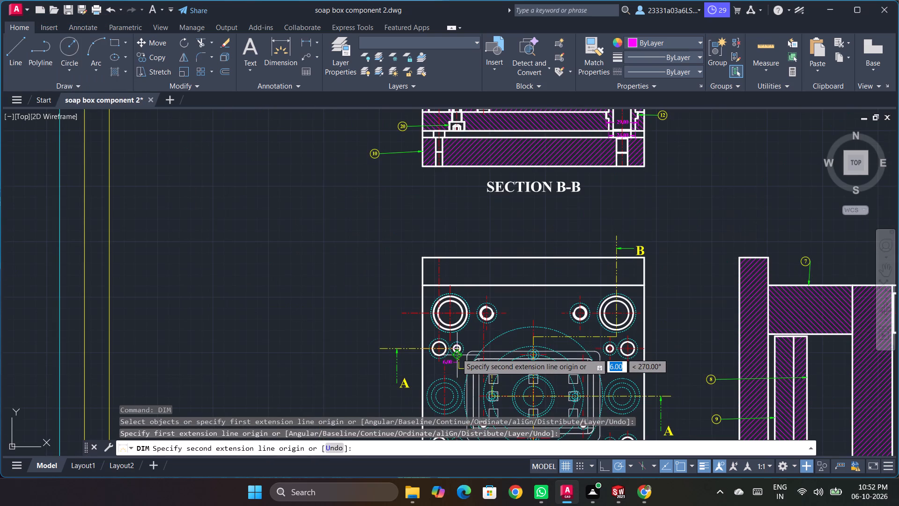
pyautogui.scroll(-2, 464, 330)
pyautogui.scroll(5, 459, 365)
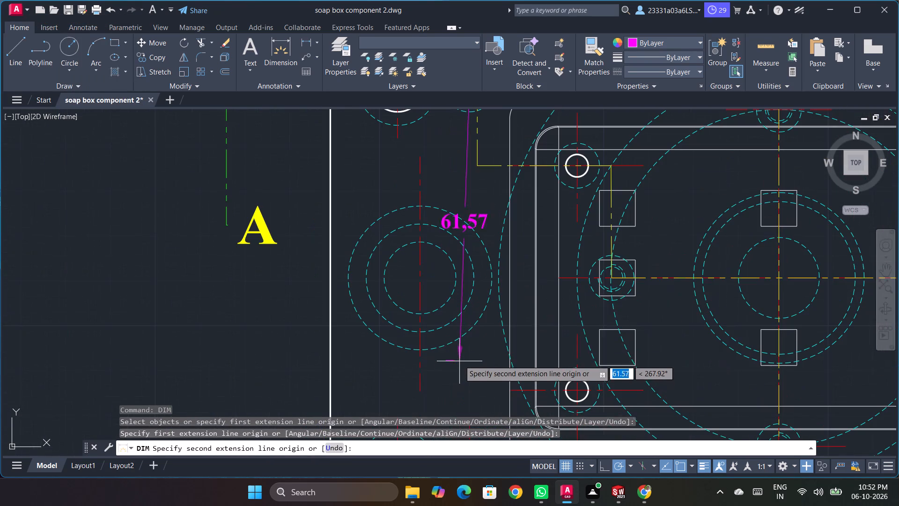
pyautogui.click(778, 276)
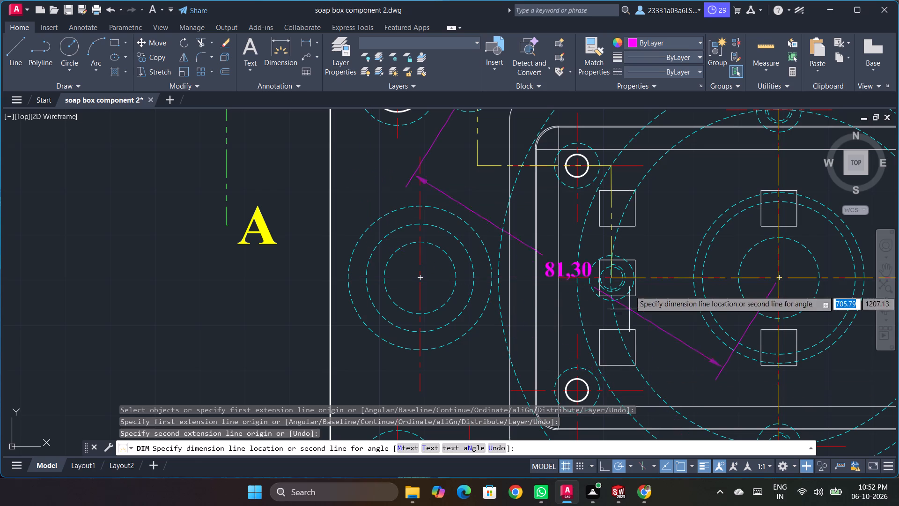
pyautogui.scroll(3, 639, 179)
pyautogui.scroll(-2, 656, 350)
pyautogui.scroll(-1, 583, 339)
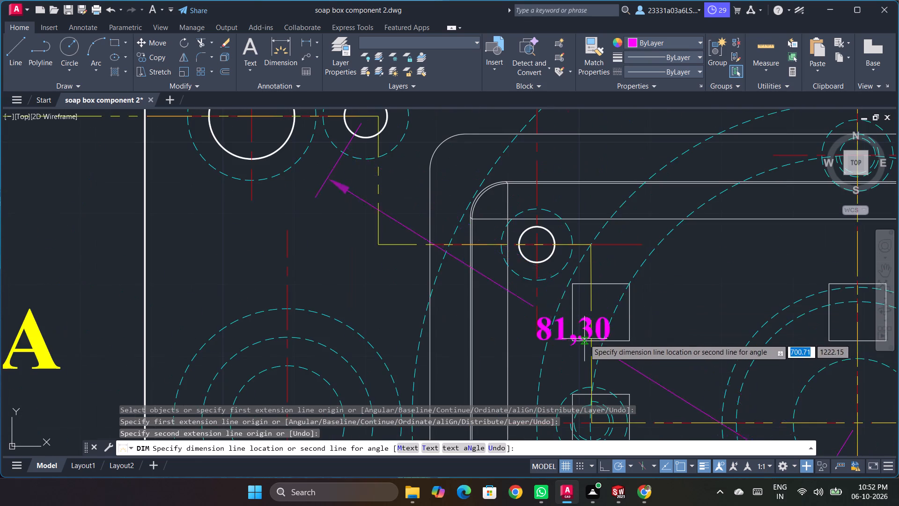
pyautogui.scroll(-1, 583, 339)
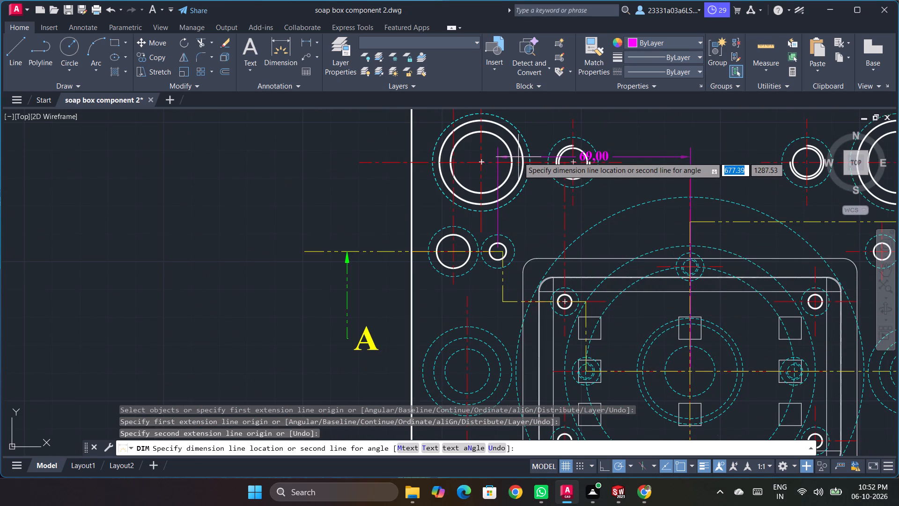
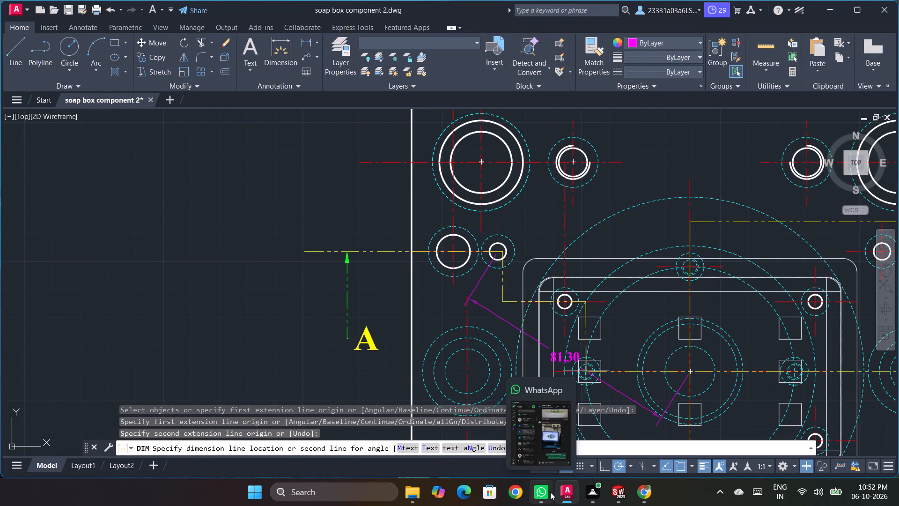
# Discard the unplaced DIM dimension between the small hole on section line A and the mould centre.
pyautogui.press('Escape')
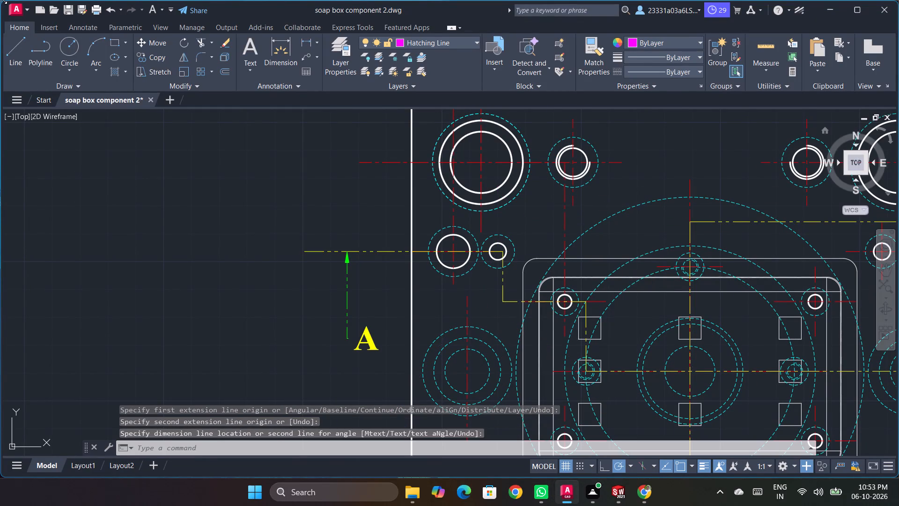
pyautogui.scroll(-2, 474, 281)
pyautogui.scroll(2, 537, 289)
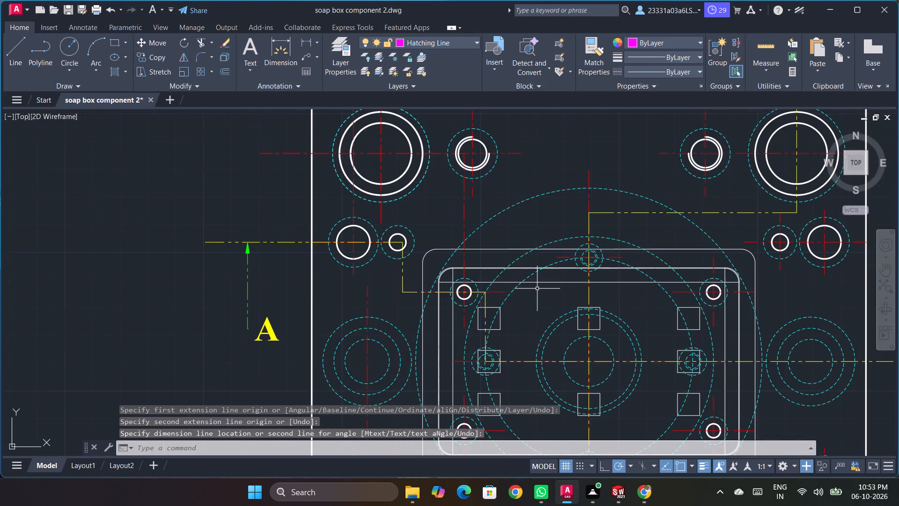
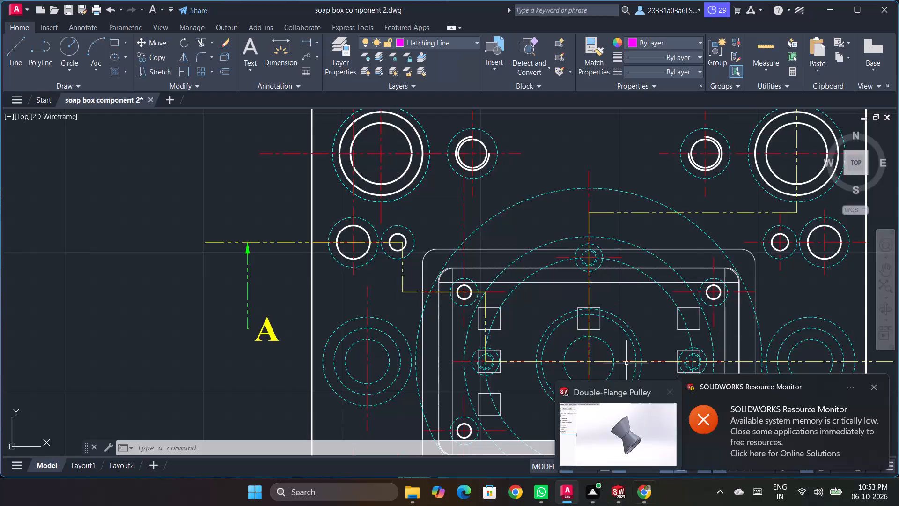
# Switch from the AutoCAD mould drawing to the Double-Flange Pulley part in SOLIDWORKS.
pyautogui.click(622, 496)
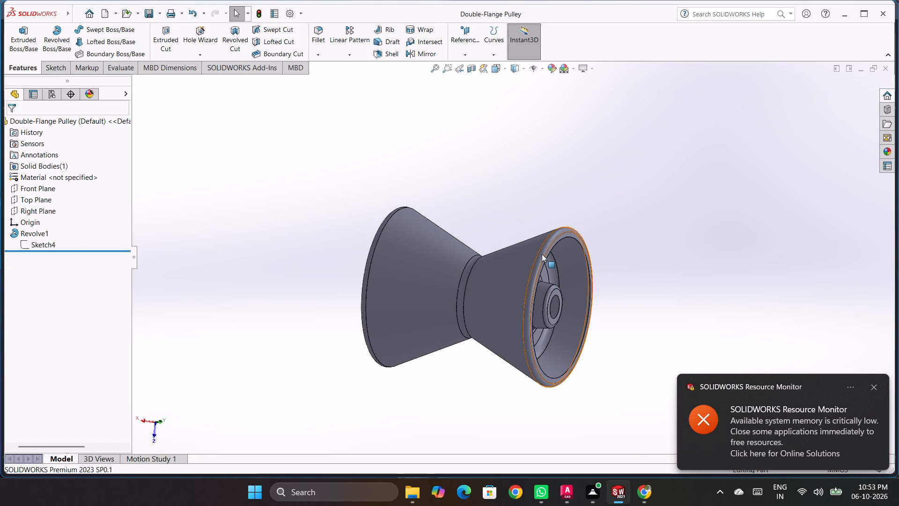
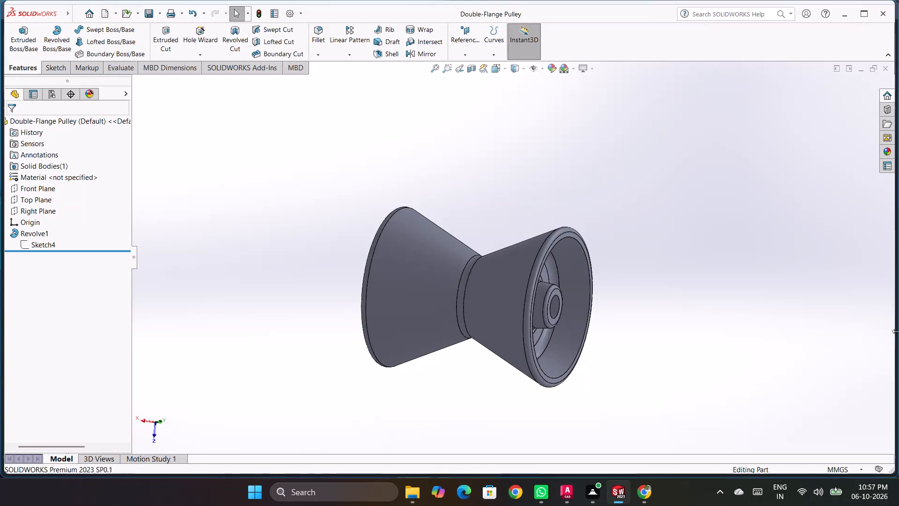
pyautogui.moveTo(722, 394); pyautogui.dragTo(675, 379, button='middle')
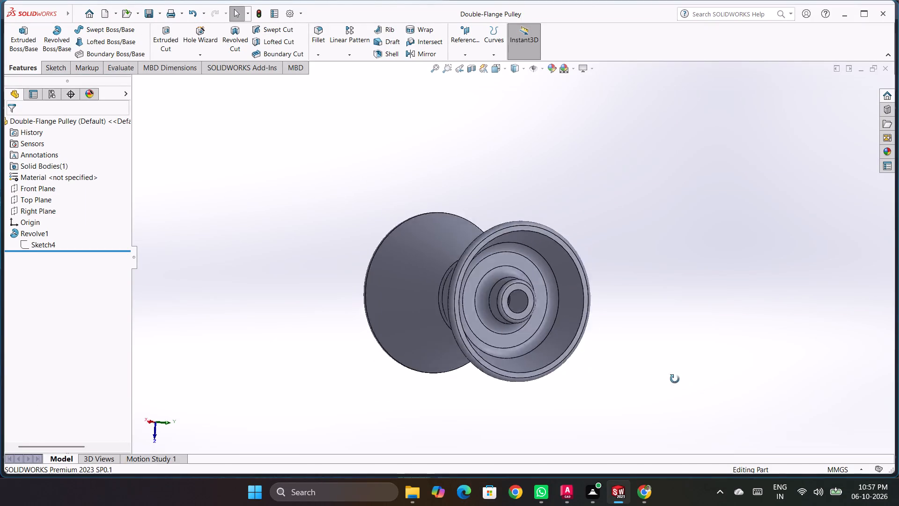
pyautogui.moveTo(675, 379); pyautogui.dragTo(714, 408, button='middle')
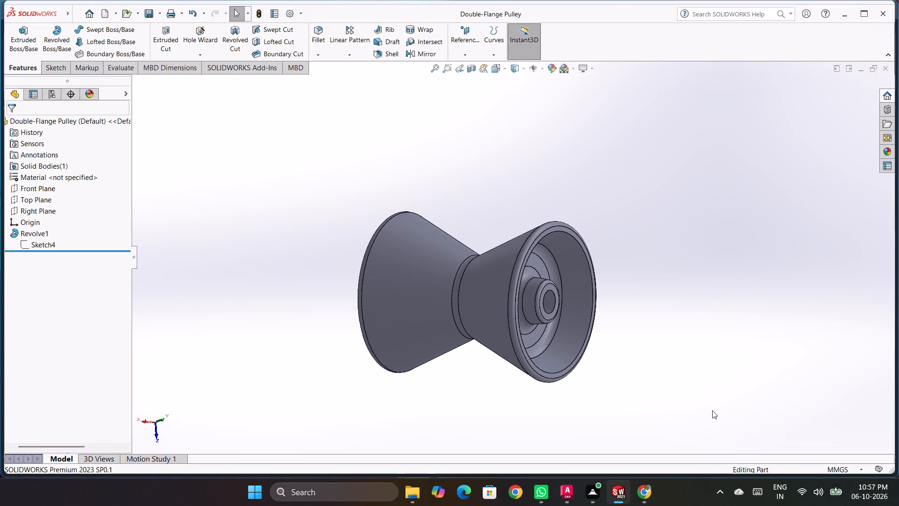
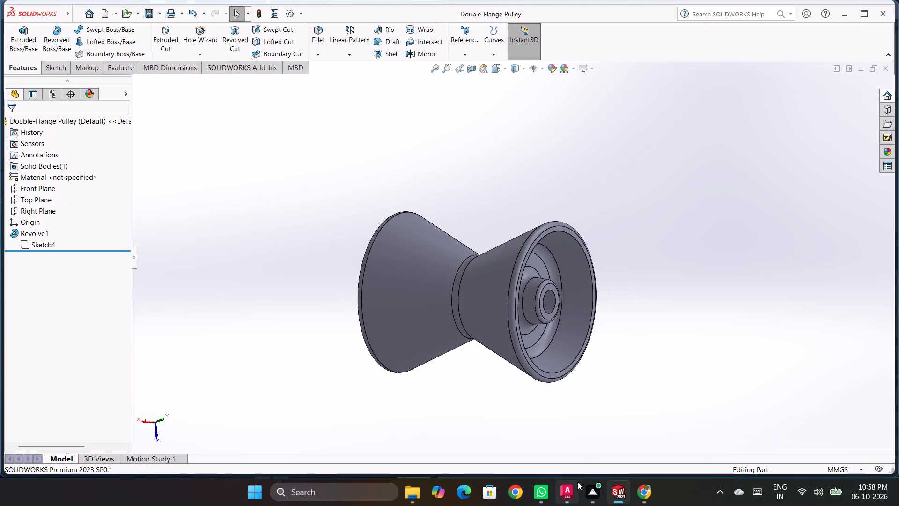
# Preview a planar section view of the pulley cut through the Front Plane to inspect its interior profile.
pyautogui.scroll(2, 599, 323)
pyautogui.moveTo(573, 315); pyautogui.dragTo(368, 266, button='middle')
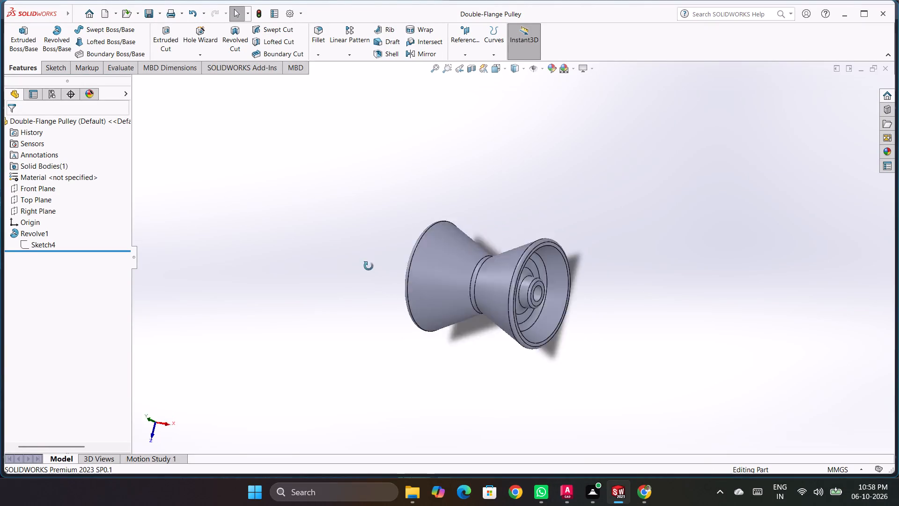
pyautogui.moveTo(368, 266); pyautogui.dragTo(417, 249, button='middle')
pyautogui.click(468, 62)
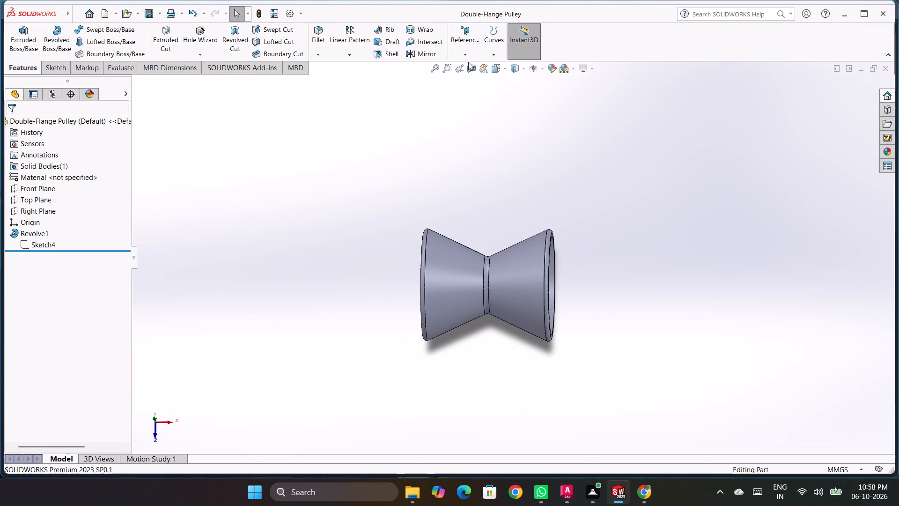
pyautogui.click(471, 66)
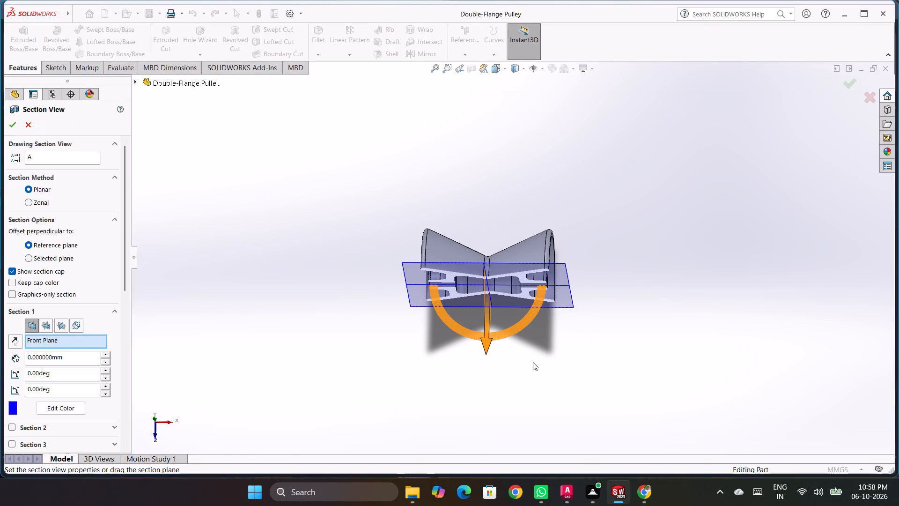
pyautogui.hotkey('ctrl', '7')
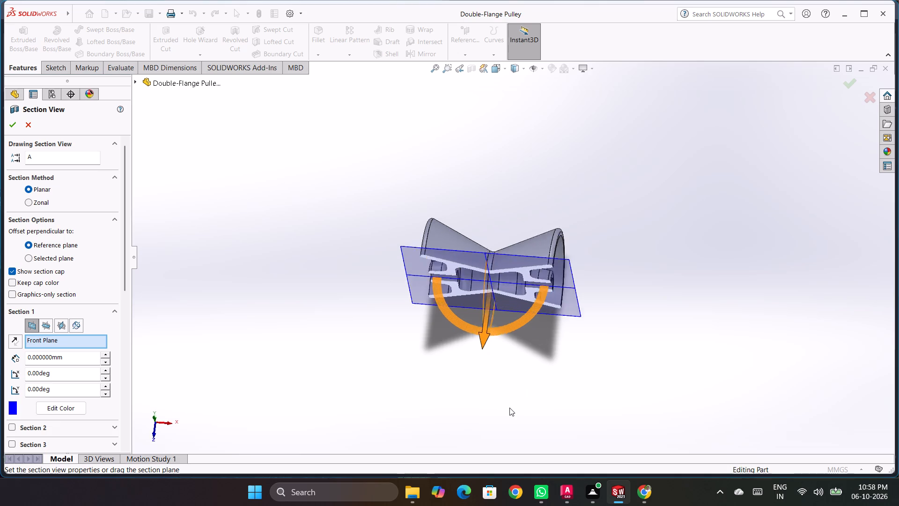
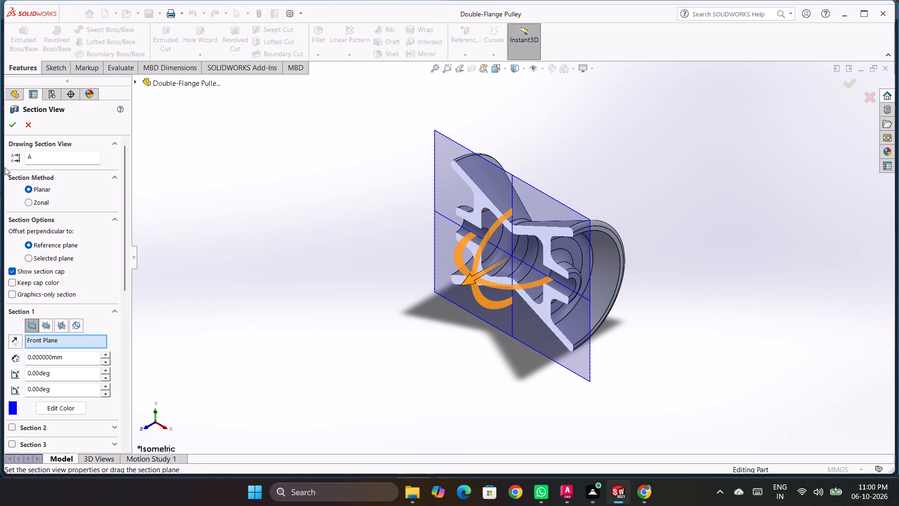
# Cancel the Front Plane section view of the pulley without applying it.
pyautogui.click(29, 121)
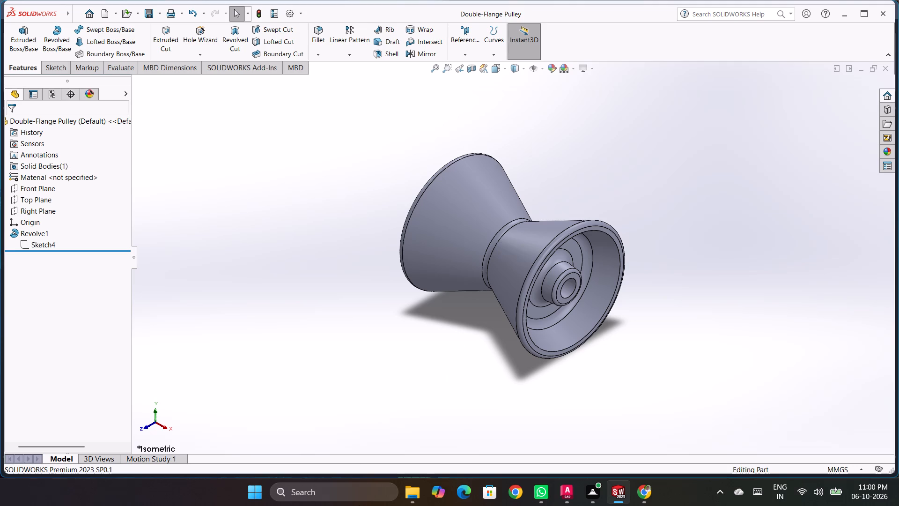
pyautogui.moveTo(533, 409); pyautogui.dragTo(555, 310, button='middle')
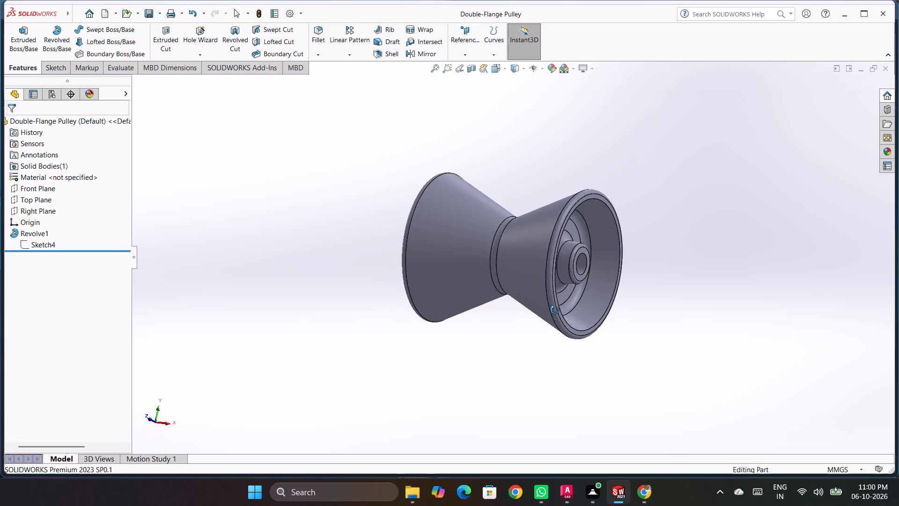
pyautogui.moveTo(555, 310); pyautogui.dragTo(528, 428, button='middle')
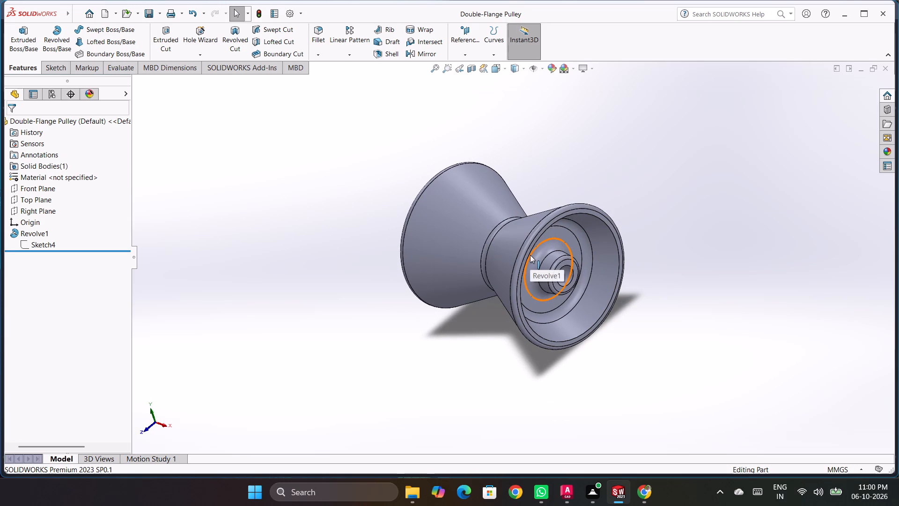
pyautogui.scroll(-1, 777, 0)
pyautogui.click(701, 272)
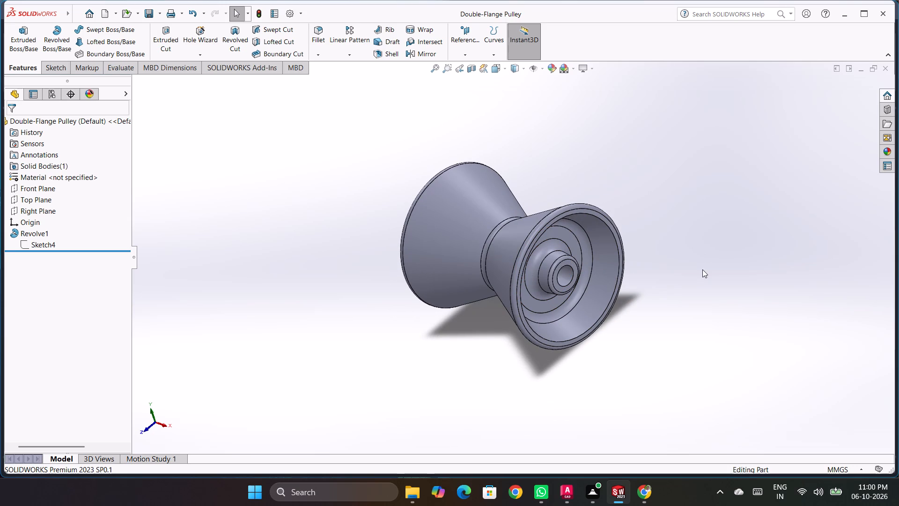
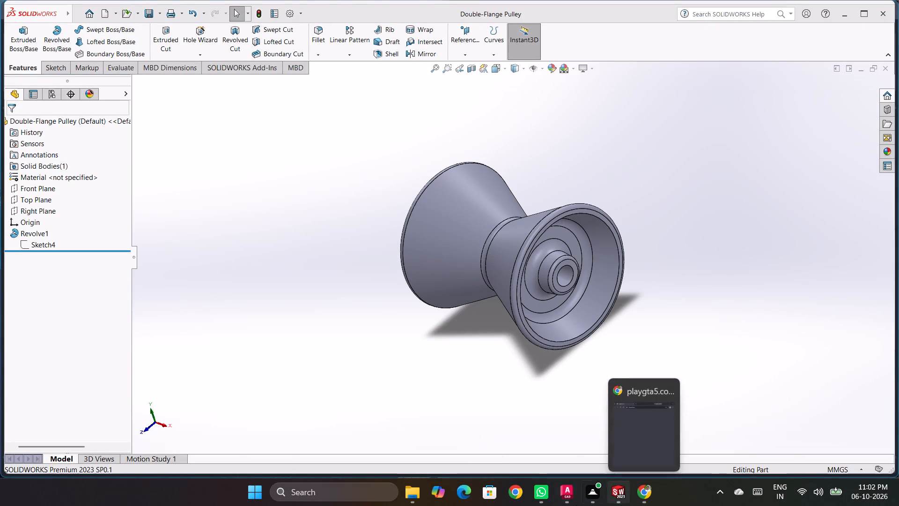
# Switch to the soap box component 2 drawing in AutoCAD.
pyautogui.click(567, 495)
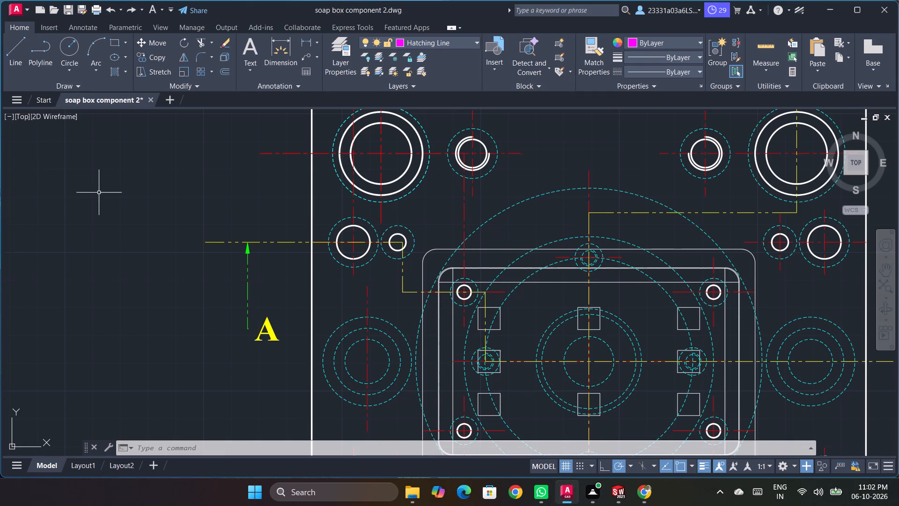
# Add a horizontal linear dimension from the plan view's small upper-left hole centre to the plate's vertical centreline, placed above the hole.
pyautogui.scroll(-2, 295, 216)
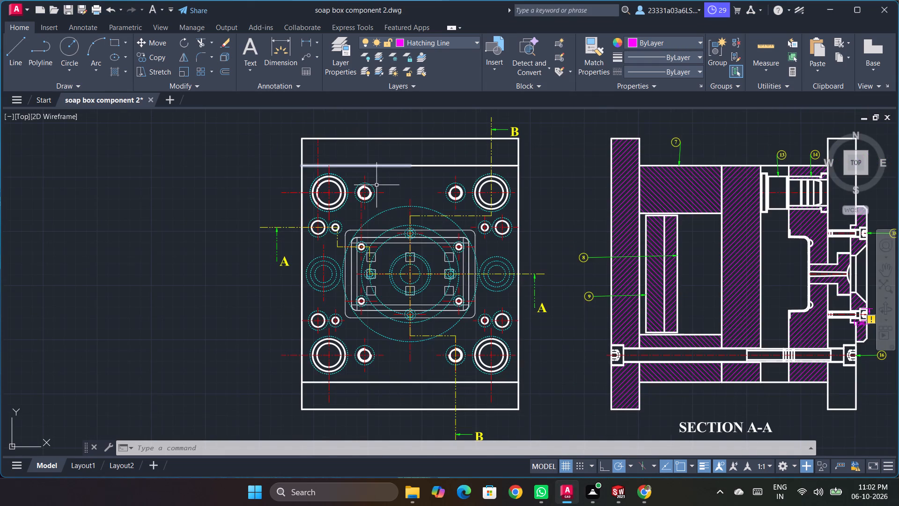
pyautogui.scroll(1, 377, 188)
pyautogui.scroll(1, 449, 201)
pyautogui.scroll(1, 371, 190)
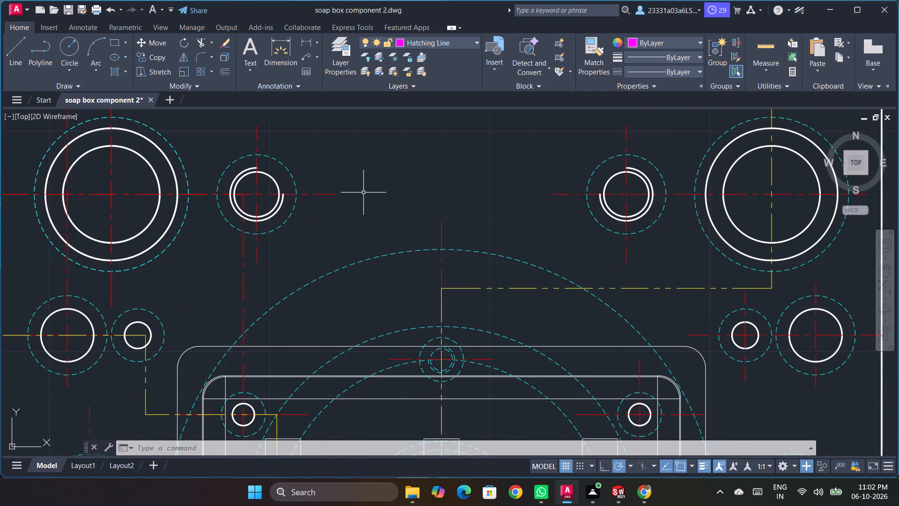
pyautogui.scroll(-1, 236, 254)
pyautogui.scroll(1, 342, 265)
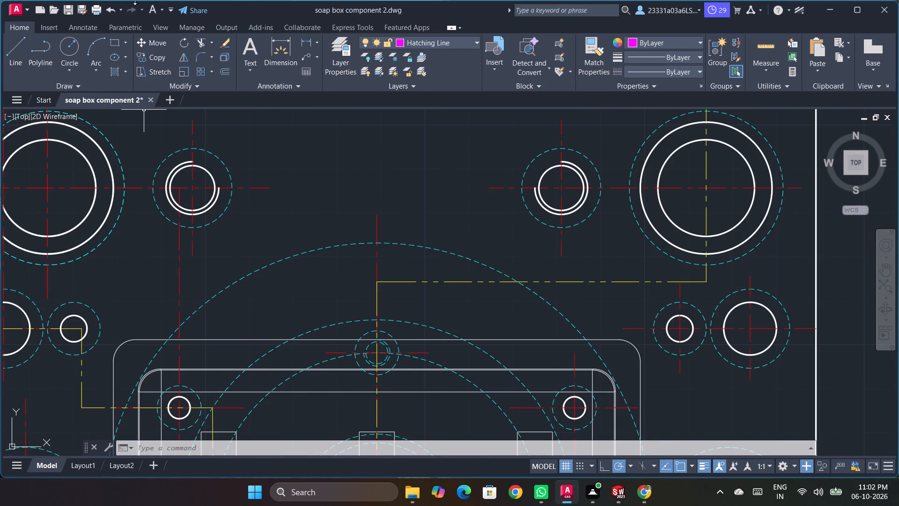
pyautogui.click(303, 37)
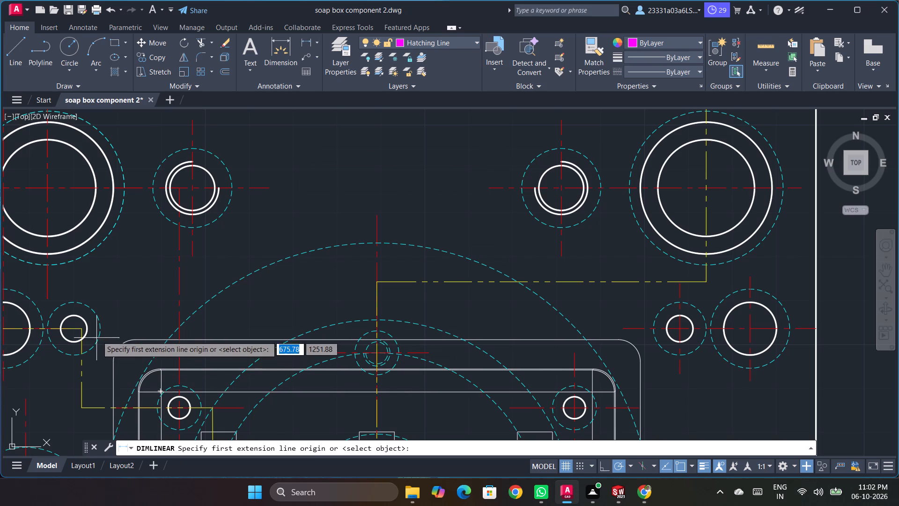
pyautogui.click(73, 328)
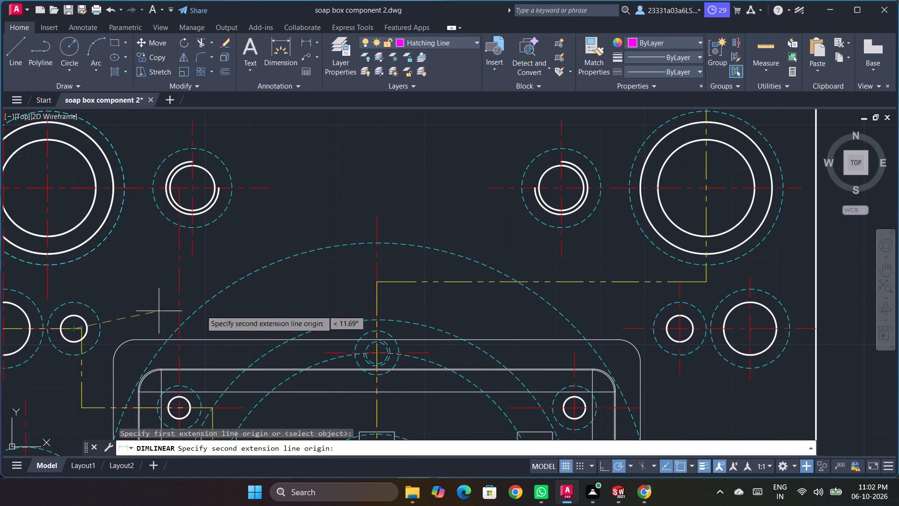
pyautogui.click(376, 331)
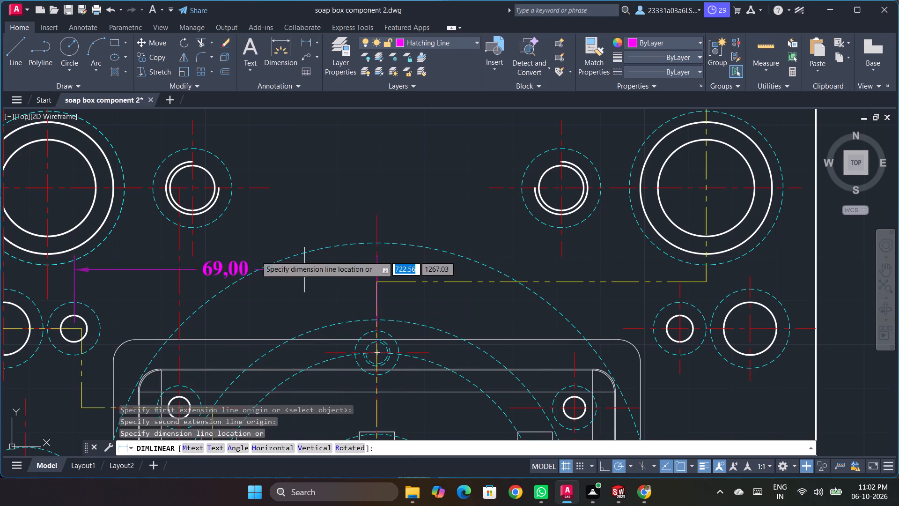
pyautogui.click(224, 249)
# Add a vertical dimension from the same small hole's centre to the pin centre on the horizontal centreline, placed outside the plate beyond section mark A.
pyautogui.scroll(2, 233, 304)
pyautogui.scroll(-2, 233, 304)
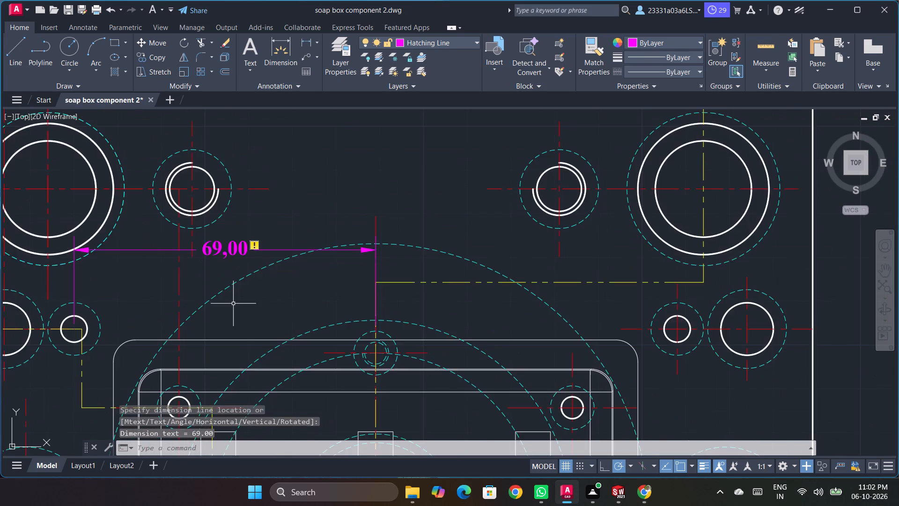
pyautogui.scroll(-2, 233, 304)
pyautogui.scroll(1, 210, 337)
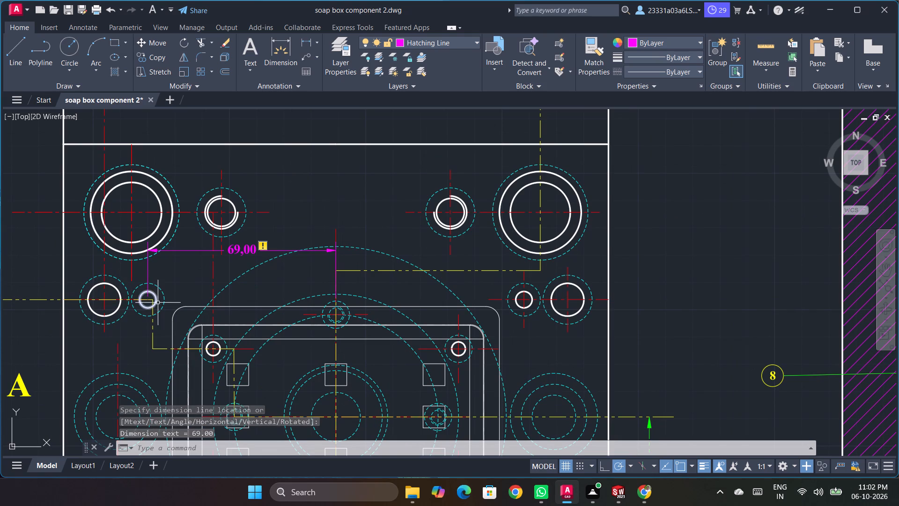
pyautogui.scroll(-3, 147, 300)
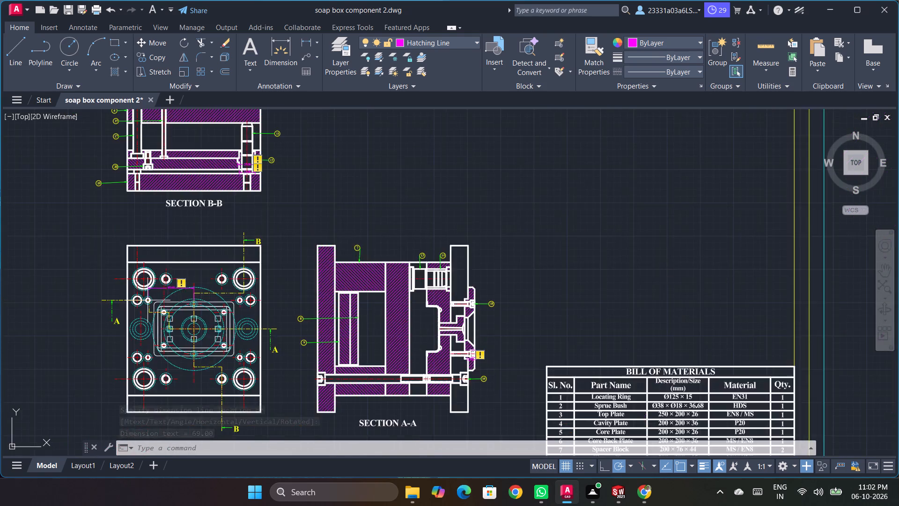
pyautogui.scroll(7, 147, 300)
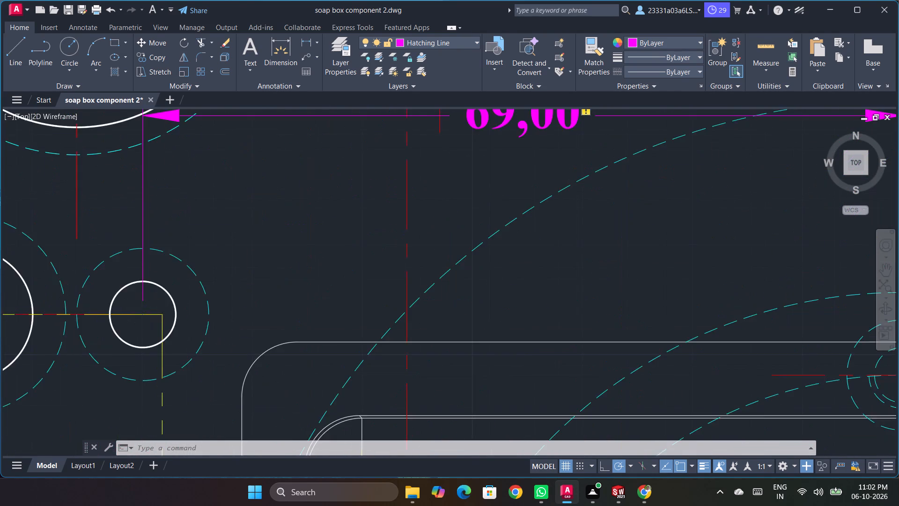
pyautogui.scroll(-6, 148, 308)
pyautogui.scroll(1, 155, 326)
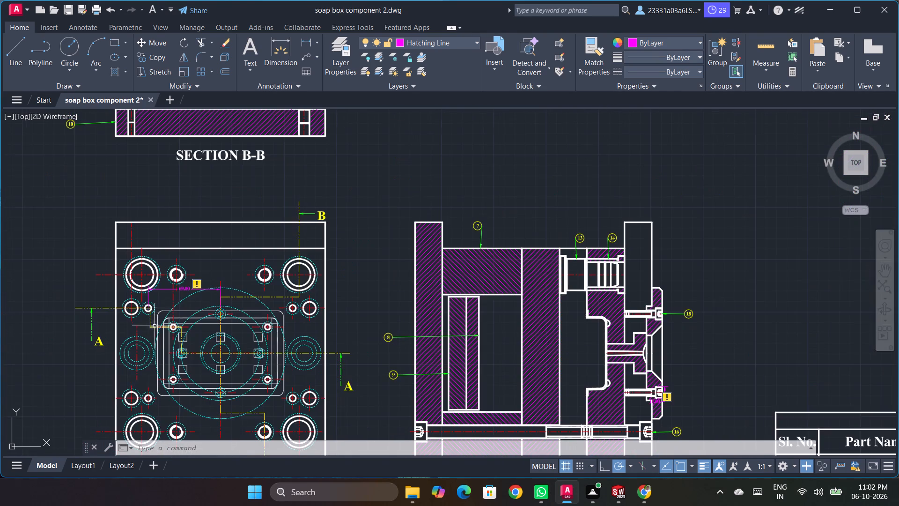
pyautogui.scroll(1, 155, 326)
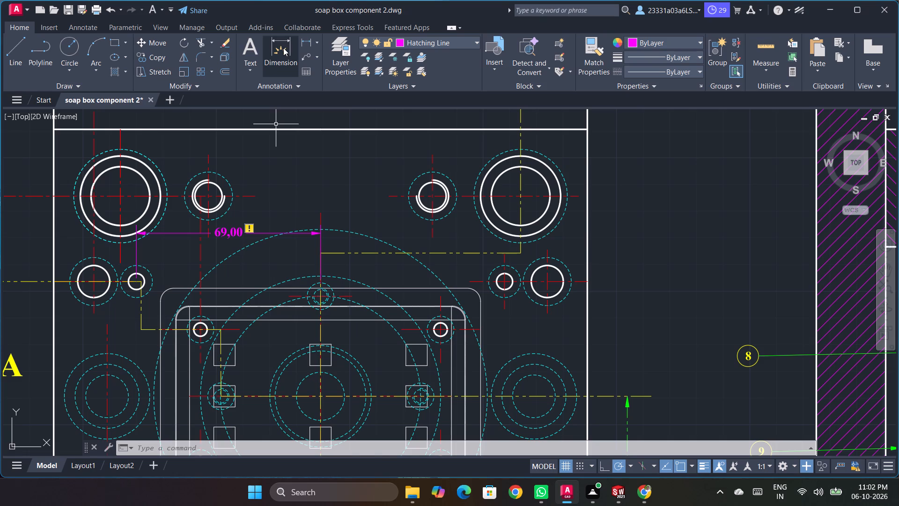
pyautogui.click(281, 47)
pyautogui.scroll(2, 185, 369)
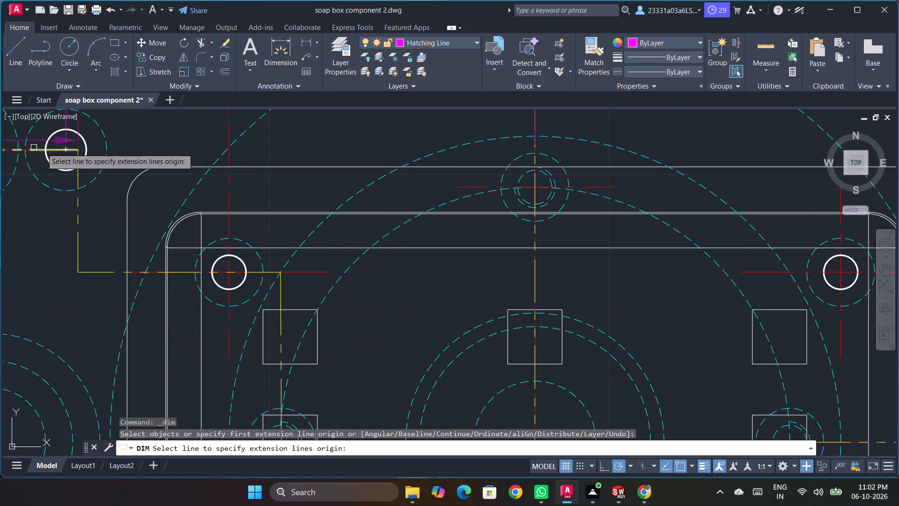
pyautogui.click(67, 149)
pyautogui.scroll(1, 99, 262)
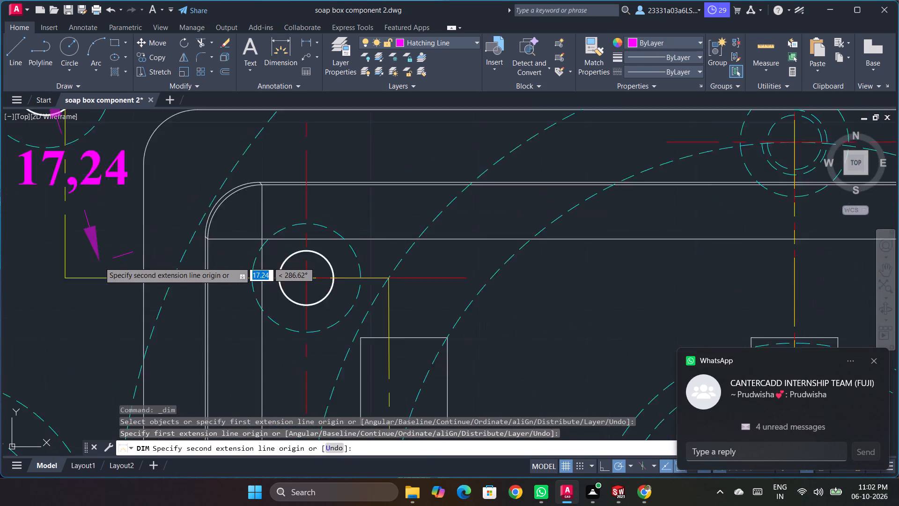
pyautogui.scroll(1, 99, 262)
pyautogui.scroll(-5, 99, 262)
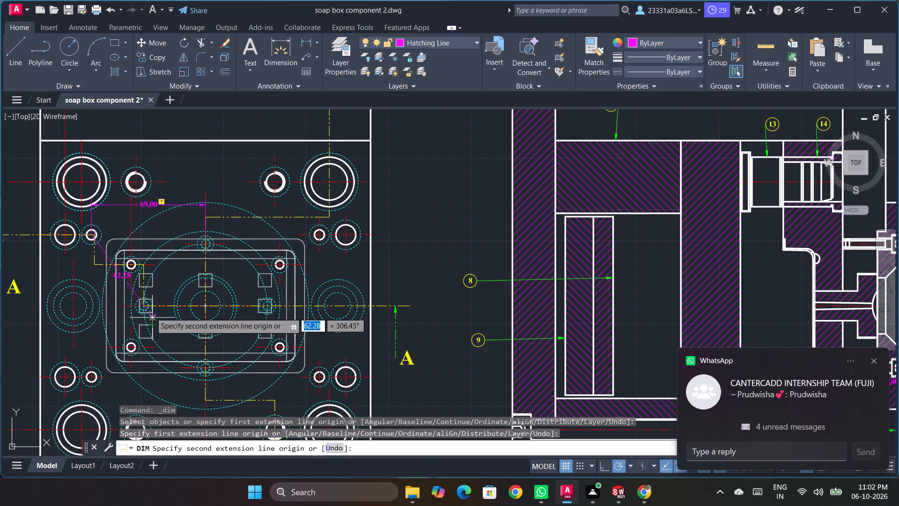
pyautogui.scroll(2, 100, 300)
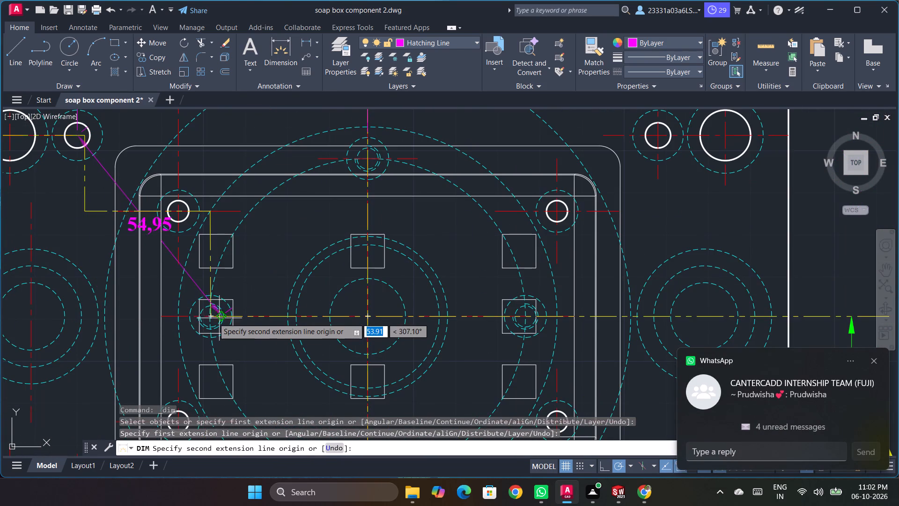
pyautogui.click(211, 318)
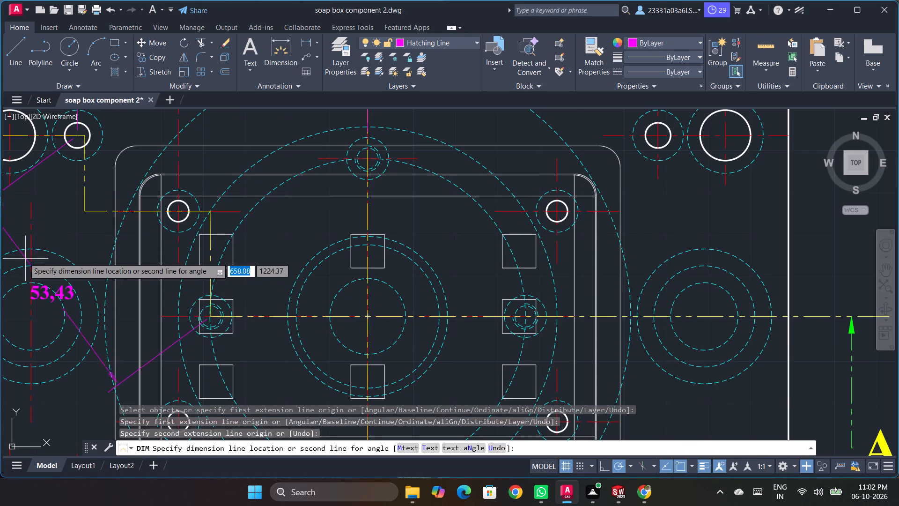
pyautogui.scroll(3, 33, 212)
pyautogui.scroll(-7, 39, 220)
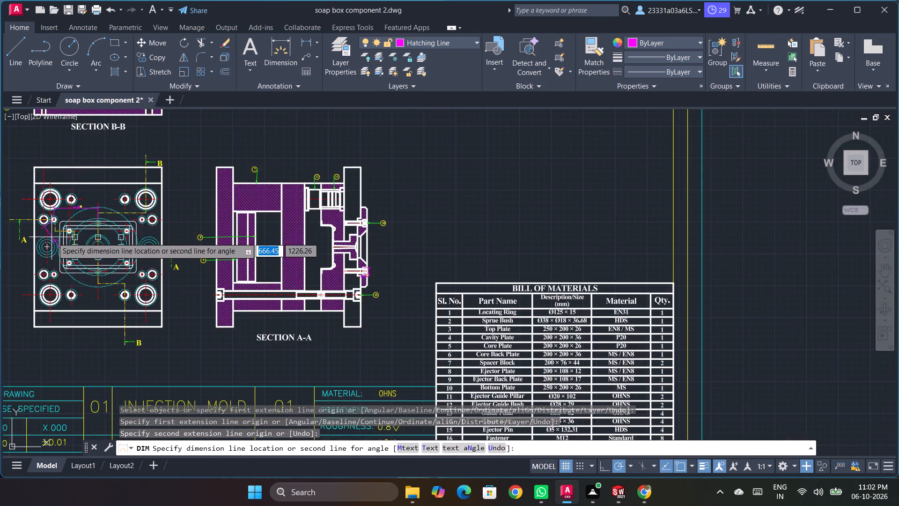
pyautogui.scroll(-2, 53, 238)
pyautogui.scroll(-1, 237, 232)
pyautogui.scroll(2, 98, 226)
pyautogui.scroll(2, 147, 268)
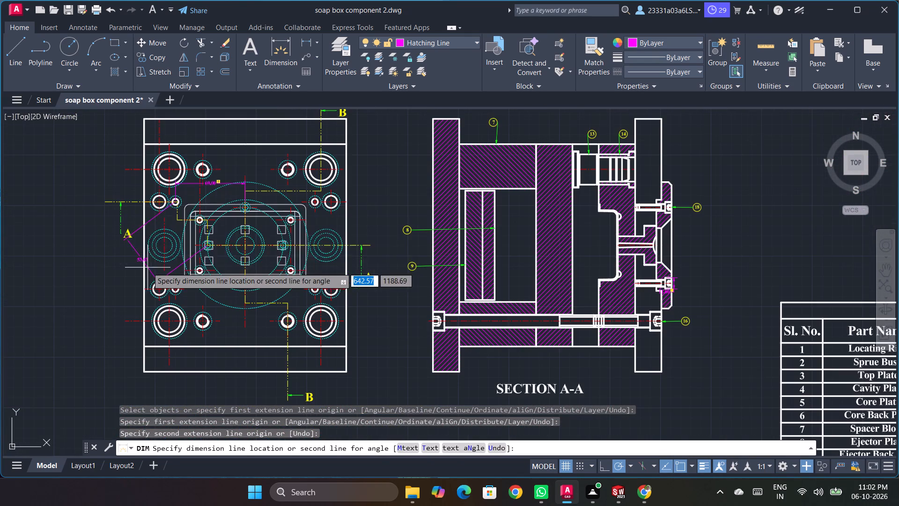
pyautogui.scroll(3, 77, 202)
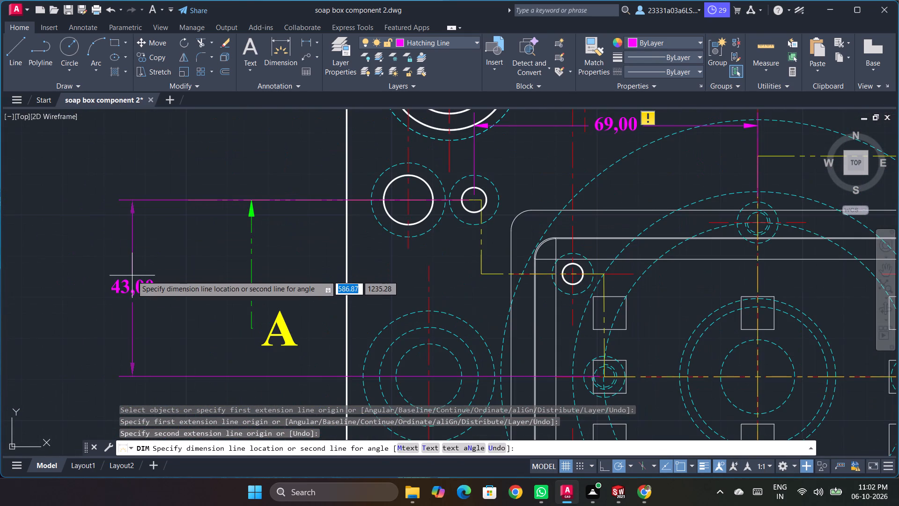
pyautogui.click(132, 275)
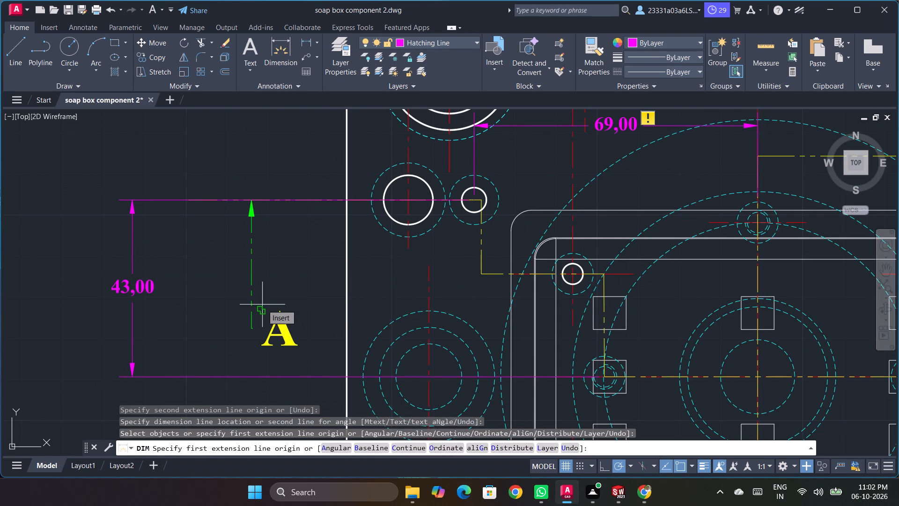
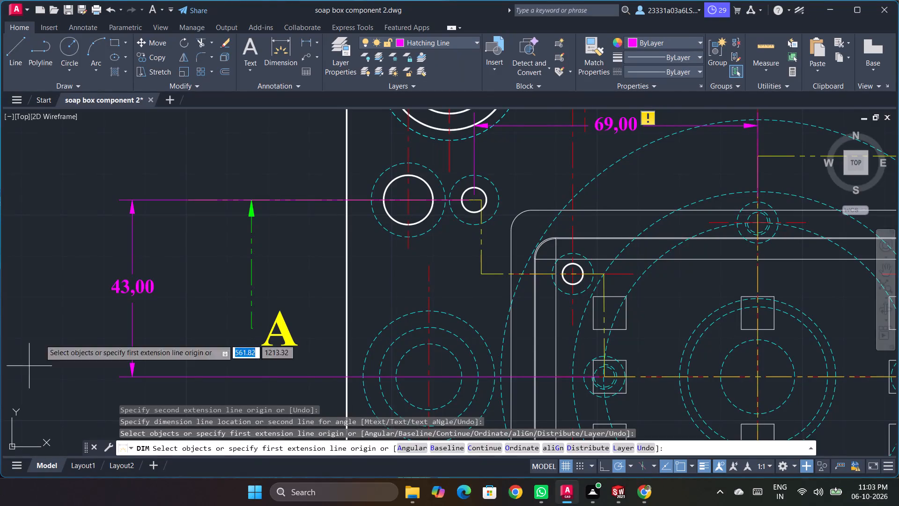
# Dimension the shank width of fastener 20 in Section B-B, placing the text in the hatched plate beside the shank.
pyautogui.scroll(-3, 154, 193)
pyautogui.scroll(-2, 188, 242)
pyautogui.scroll(3, 184, 104)
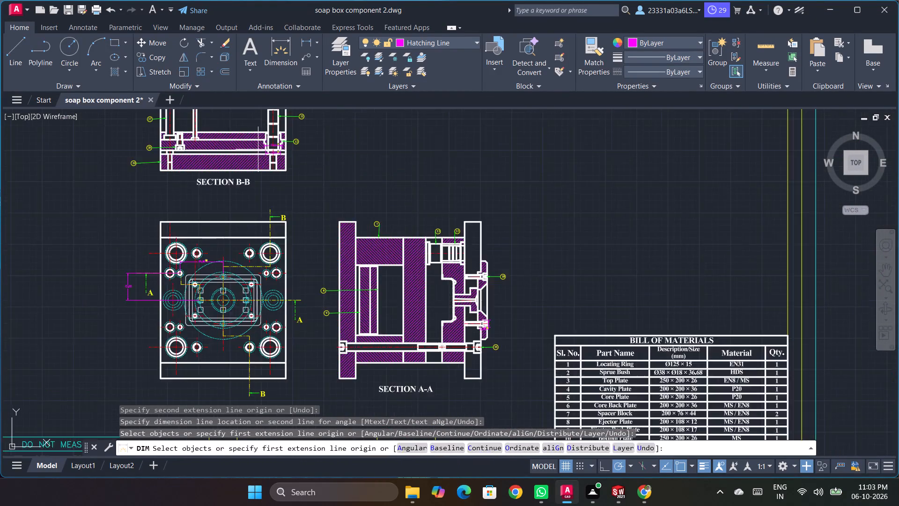
pyautogui.scroll(-2, 127, 144)
pyautogui.scroll(3, 101, 104)
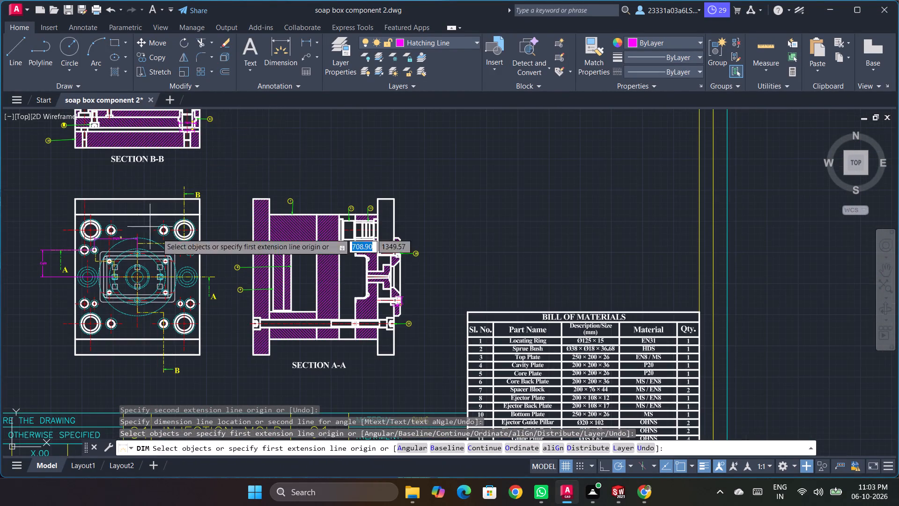
pyautogui.scroll(-2, 196, 272)
pyautogui.scroll(2, 109, 180)
pyautogui.scroll(2, 229, 242)
pyautogui.scroll(2, 144, 232)
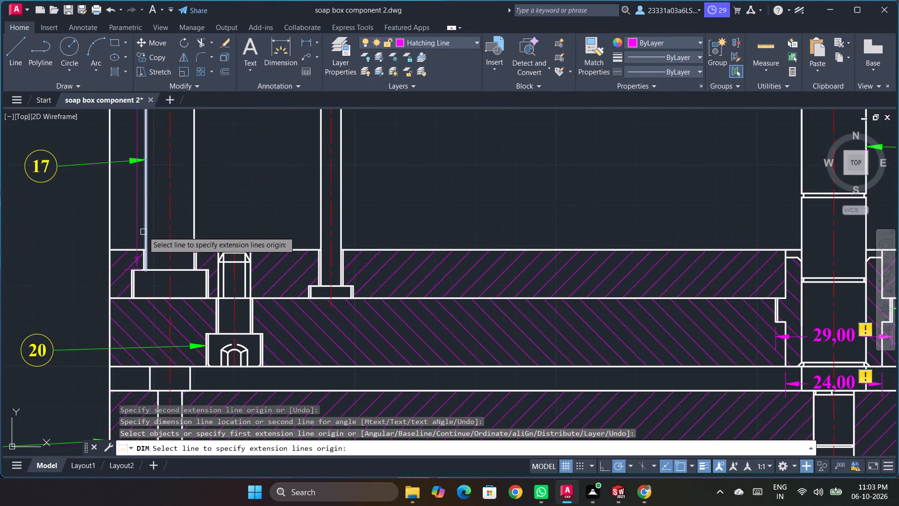
pyautogui.scroll(2, 255, 336)
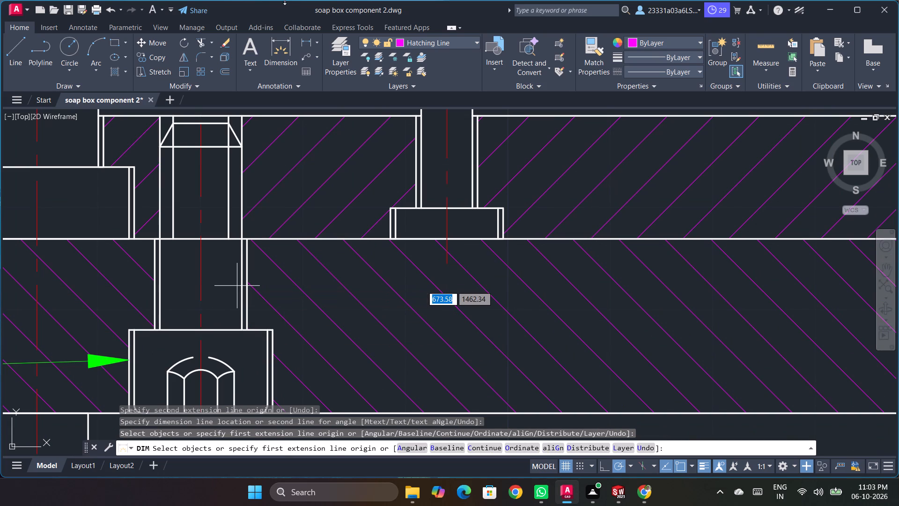
pyautogui.click(255, 39)
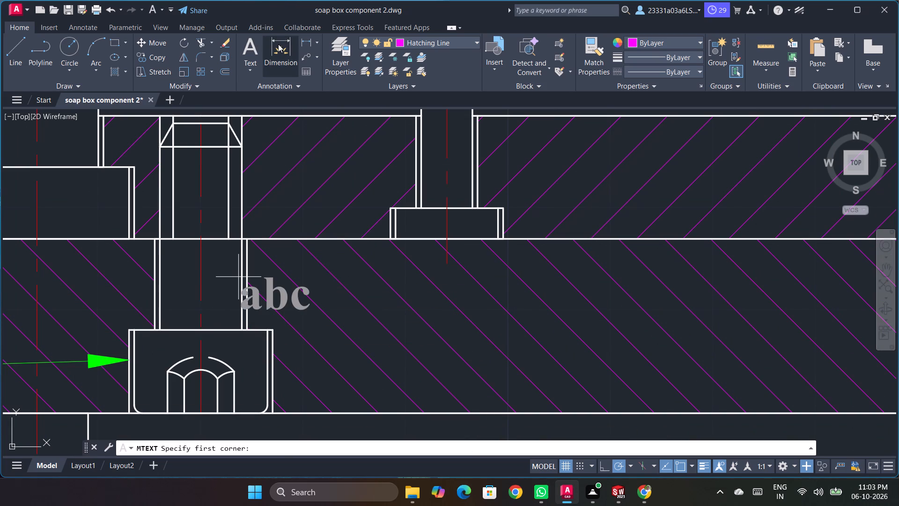
pyautogui.press('Escape')
pyautogui.press('Escape')
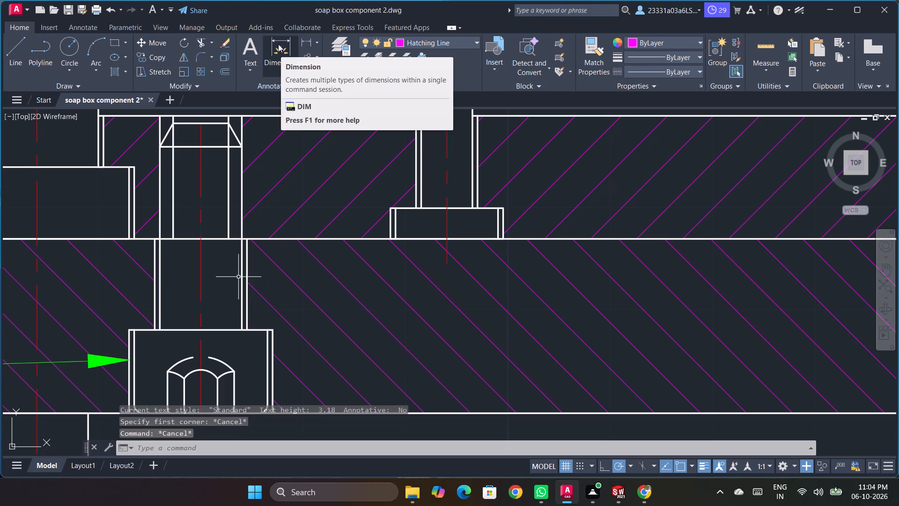
pyautogui.click(279, 44)
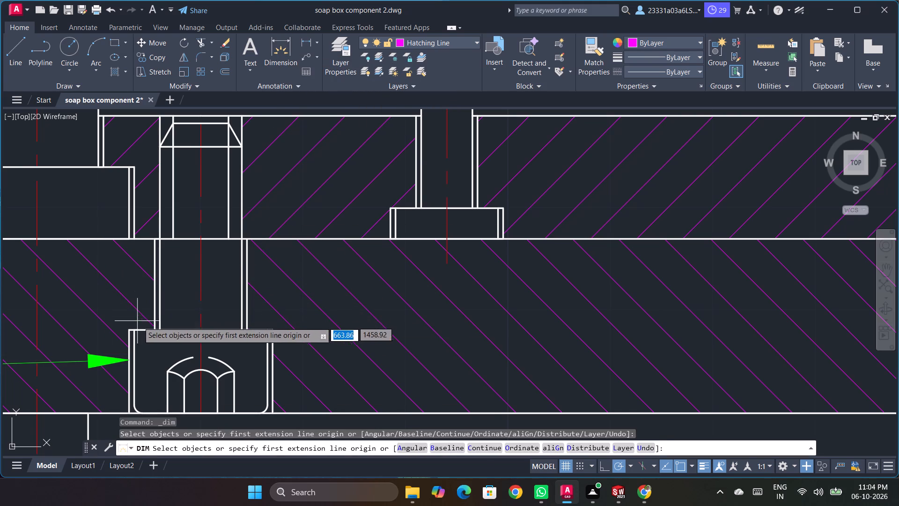
pyautogui.click(160, 311)
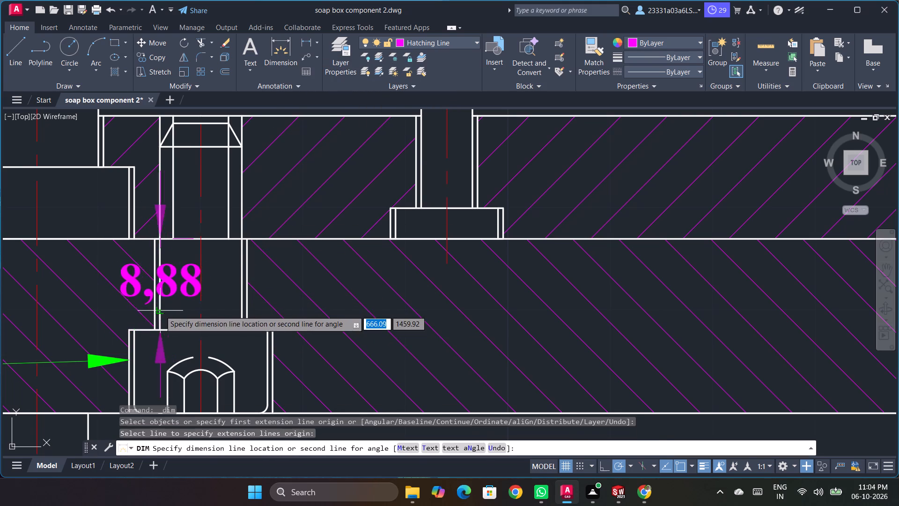
pyautogui.click(240, 295)
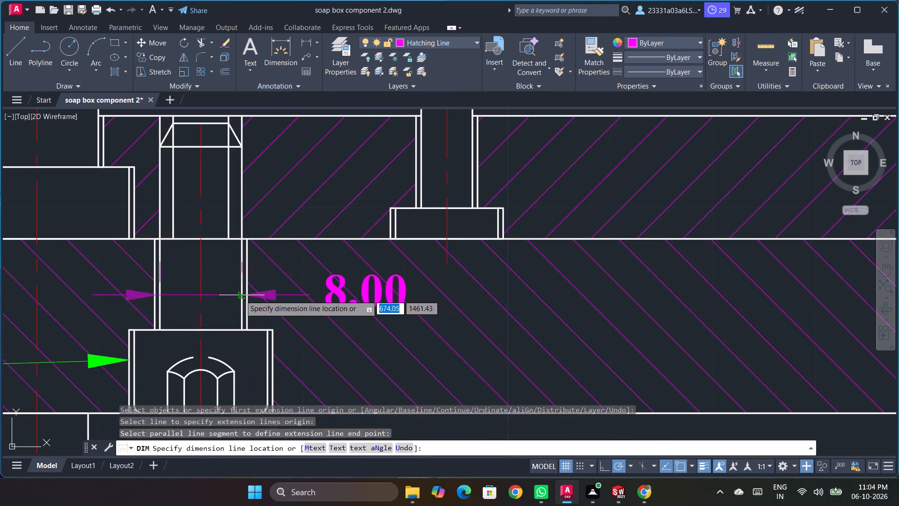
pyautogui.click(391, 288)
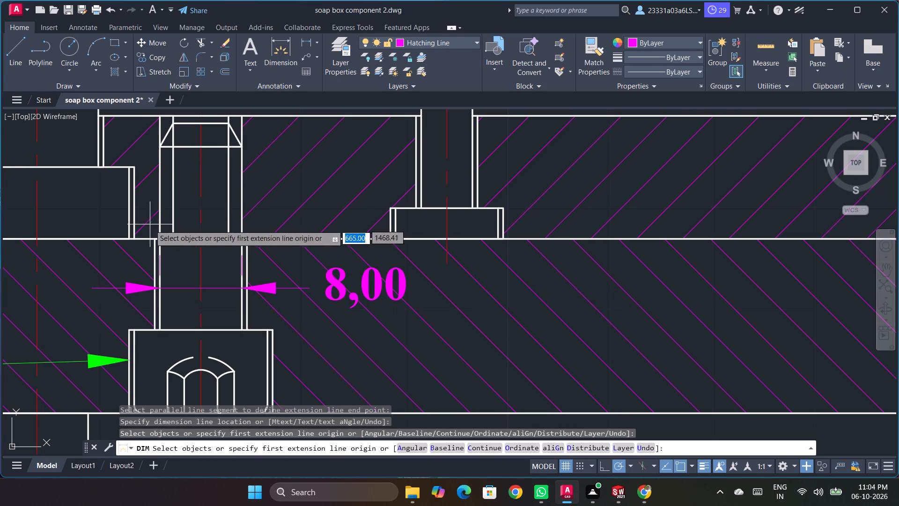
# Examine the section views and the component entries in the Bill of Materials, including the fastener rows.
pyautogui.scroll(2, 237, 294)
pyautogui.scroll(-4, 237, 294)
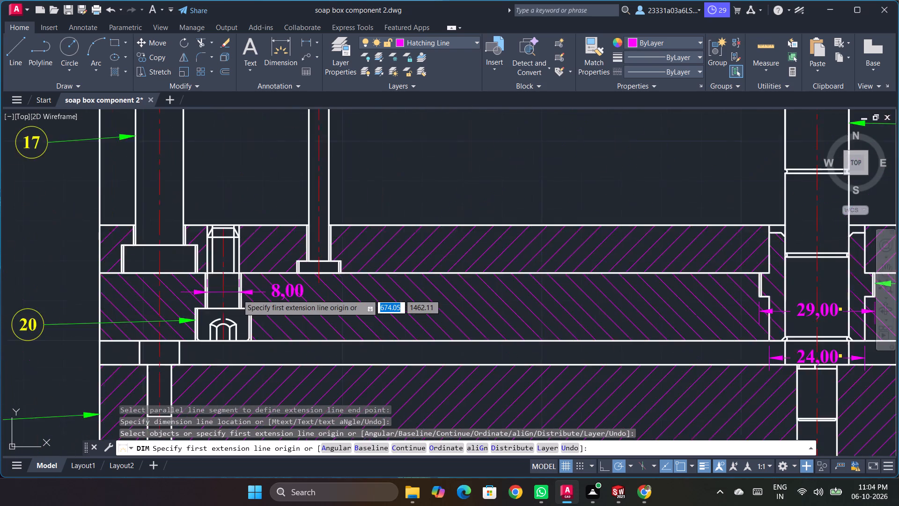
pyautogui.scroll(-1, 237, 294)
pyautogui.scroll(1, 233, 322)
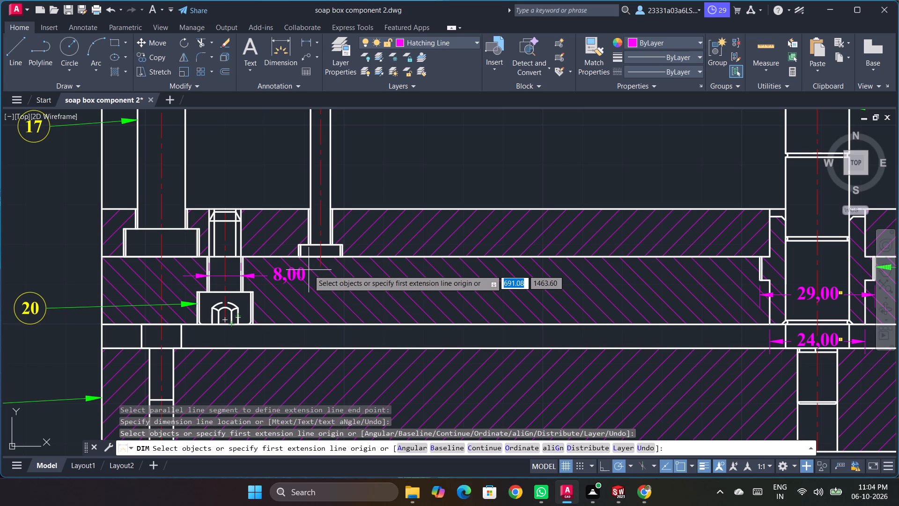
pyautogui.scroll(-5, 297, 239)
pyautogui.scroll(2, 586, 407)
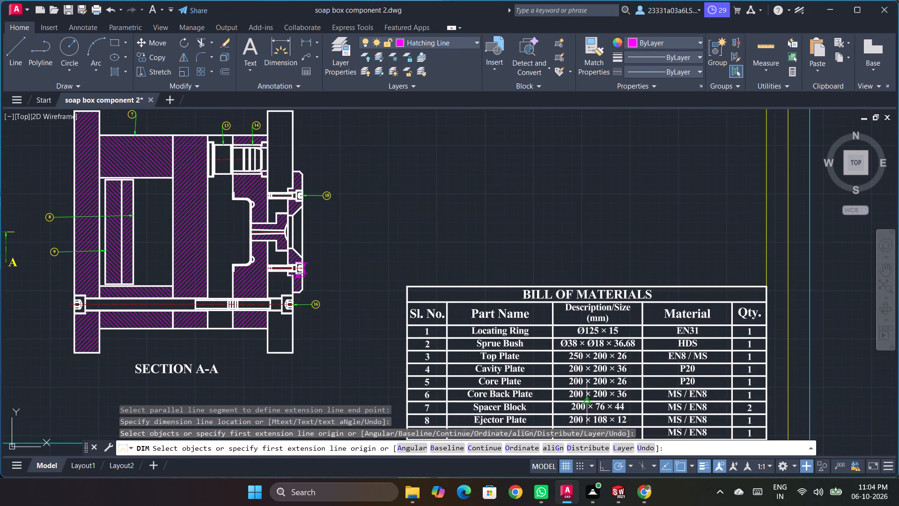
pyautogui.scroll(2, 293, 203)
pyautogui.scroll(1, 311, 143)
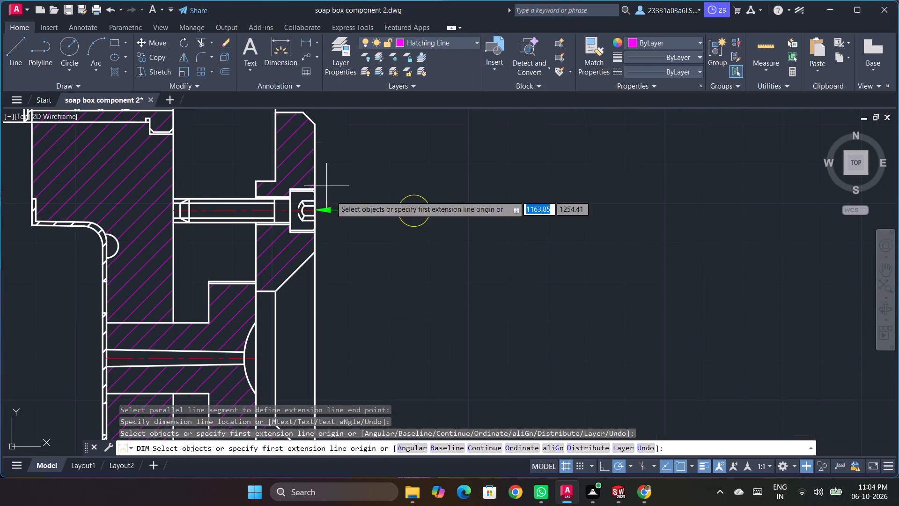
pyautogui.scroll(1, 359, 242)
pyautogui.scroll(-7, 327, 177)
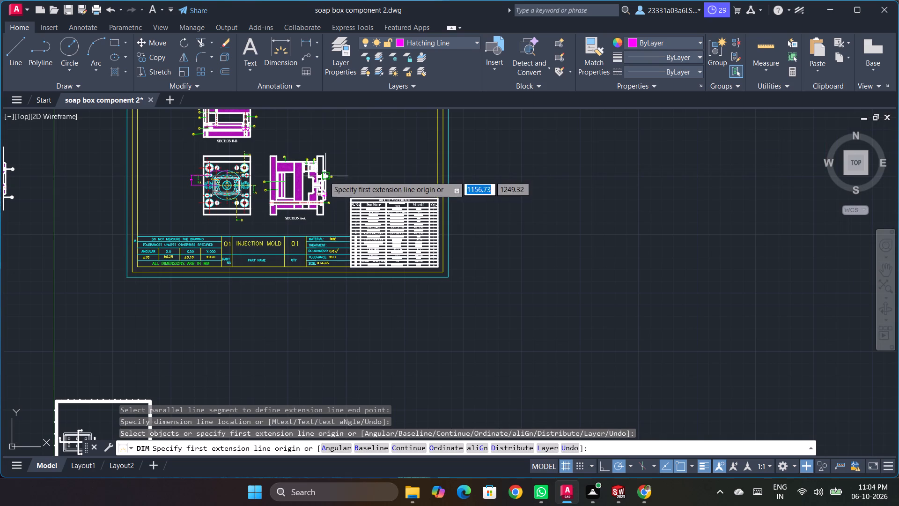
pyautogui.scroll(3, 201, 120)
pyautogui.scroll(3, 270, 126)
pyautogui.scroll(-2, 214, 155)
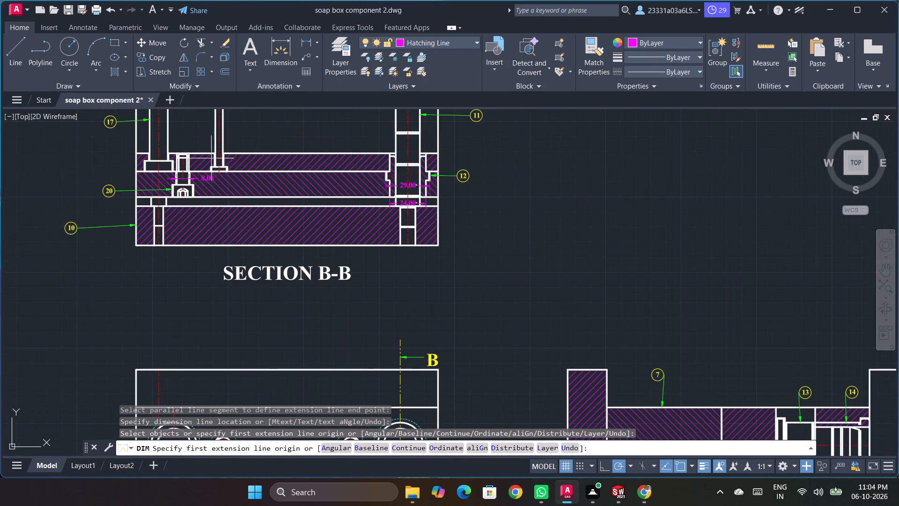
pyautogui.scroll(2, 175, 176)
pyautogui.scroll(-4, 175, 176)
pyautogui.scroll(-2, 523, 336)
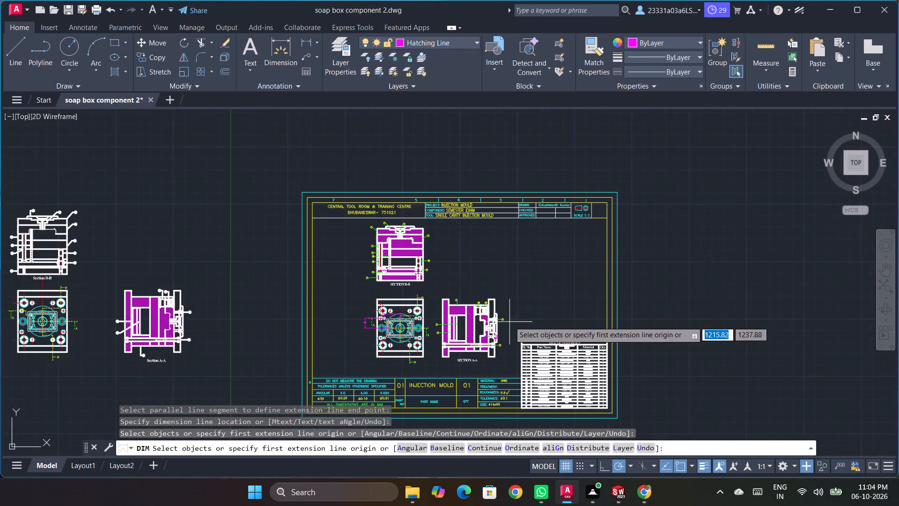
pyautogui.scroll(3, 609, 458)
pyautogui.scroll(4, 596, 399)
pyautogui.scroll(-2, 436, 188)
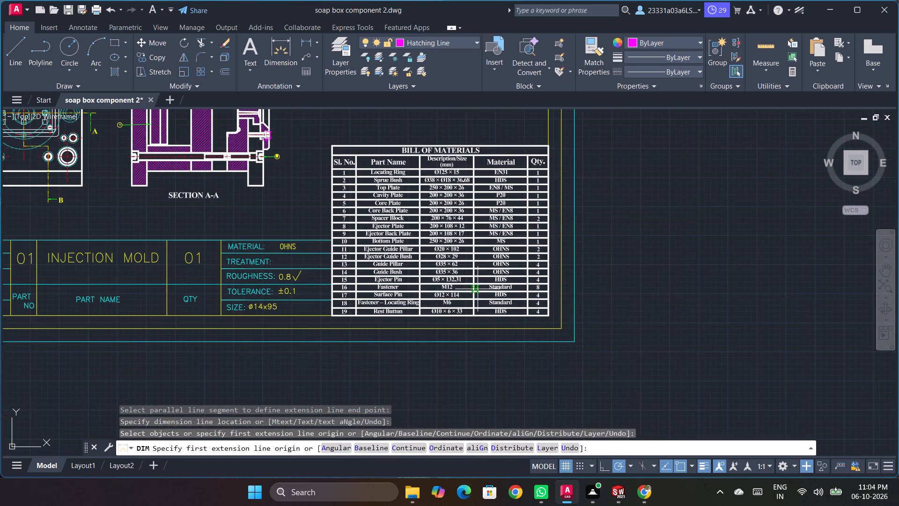
pyautogui.scroll(2, 462, 333)
pyautogui.scroll(1, 228, 174)
pyautogui.scroll(-1, 228, 174)
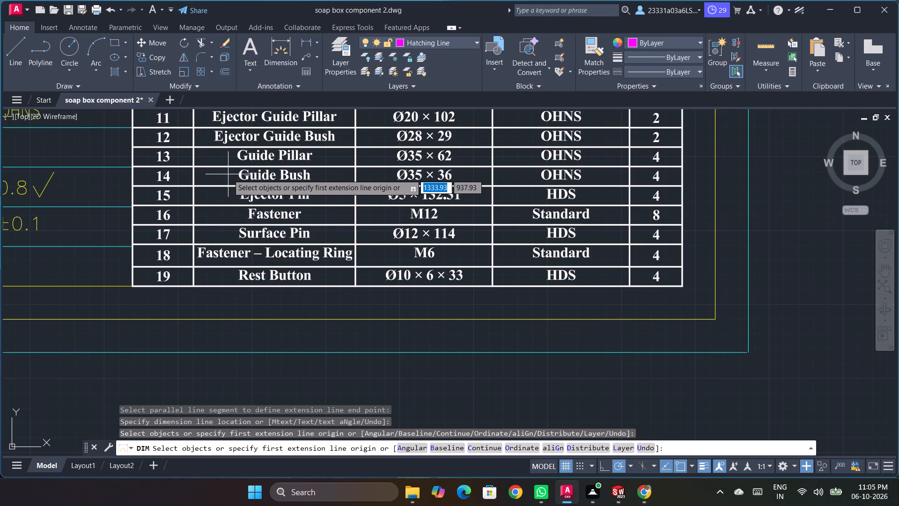
pyautogui.scroll(-3, 238, 236)
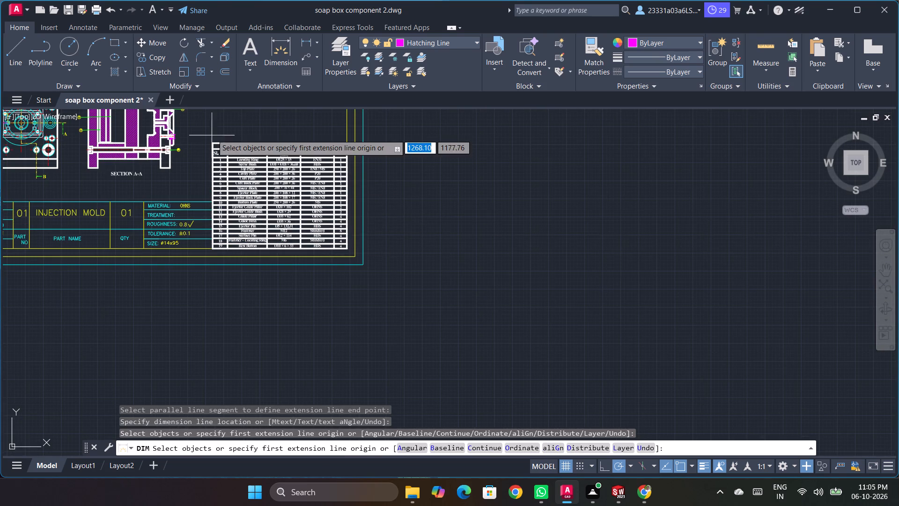
pyautogui.scroll(1, 214, 133)
pyautogui.scroll(-2, 270, 284)
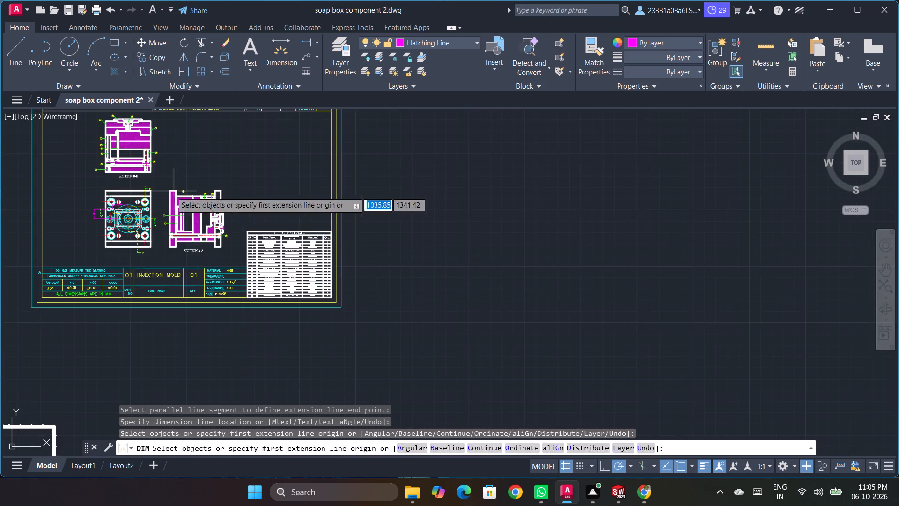
# Dimension the head diameter of locating ring fastener 18 in Section A-A, placing the dimension line just outside the ring.
pyautogui.scroll(2, 169, 209)
pyautogui.scroll(2, 301, 153)
pyautogui.scroll(2, 317, 286)
pyautogui.scroll(1, 206, 246)
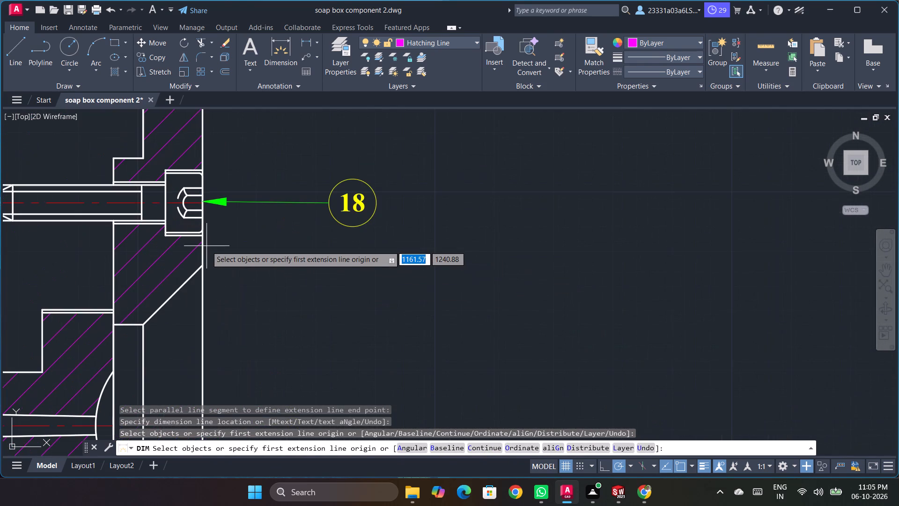
pyautogui.scroll(1, 206, 245)
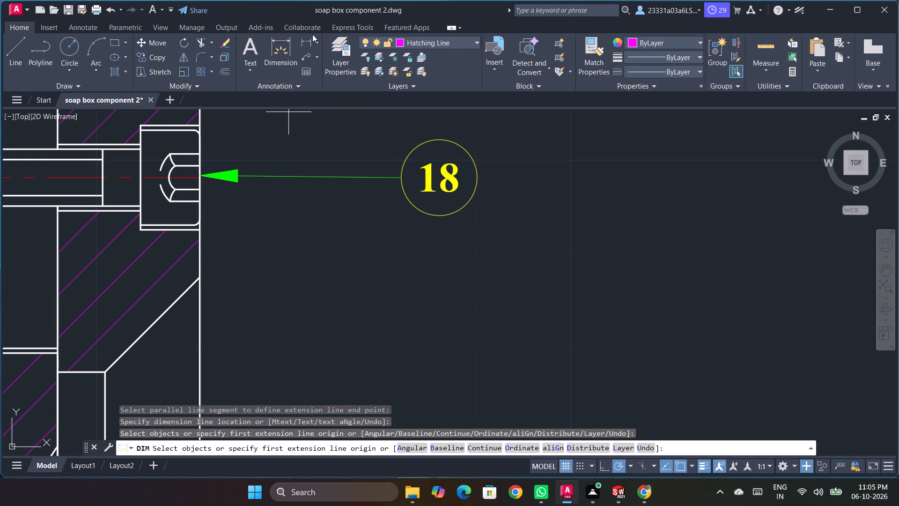
pyautogui.click(288, 42)
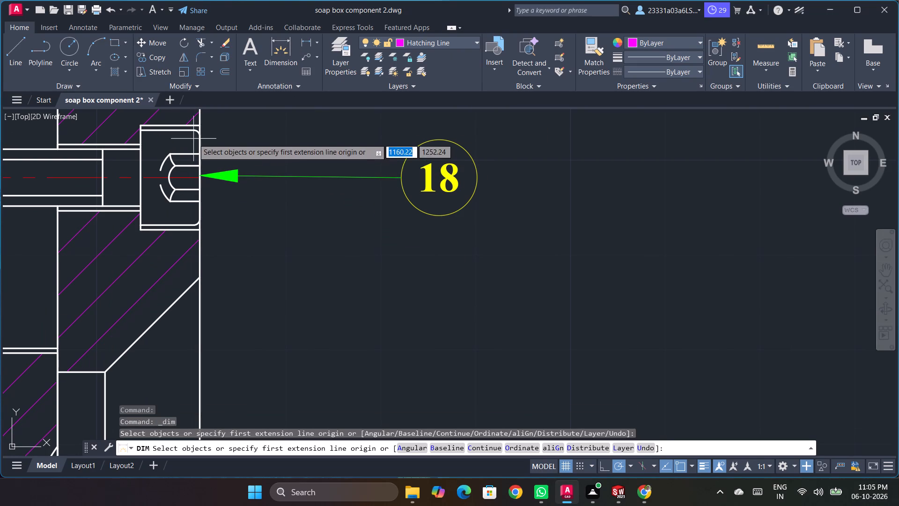
pyautogui.click(192, 129)
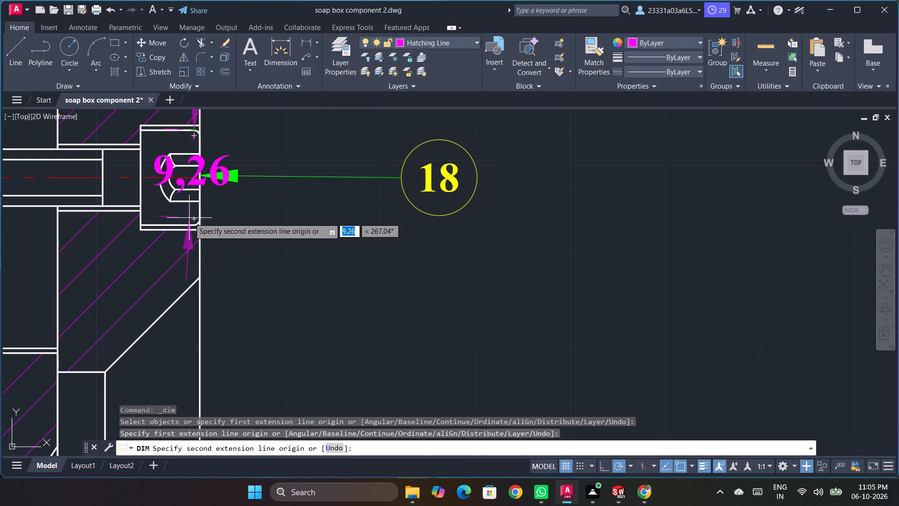
pyautogui.click(194, 224)
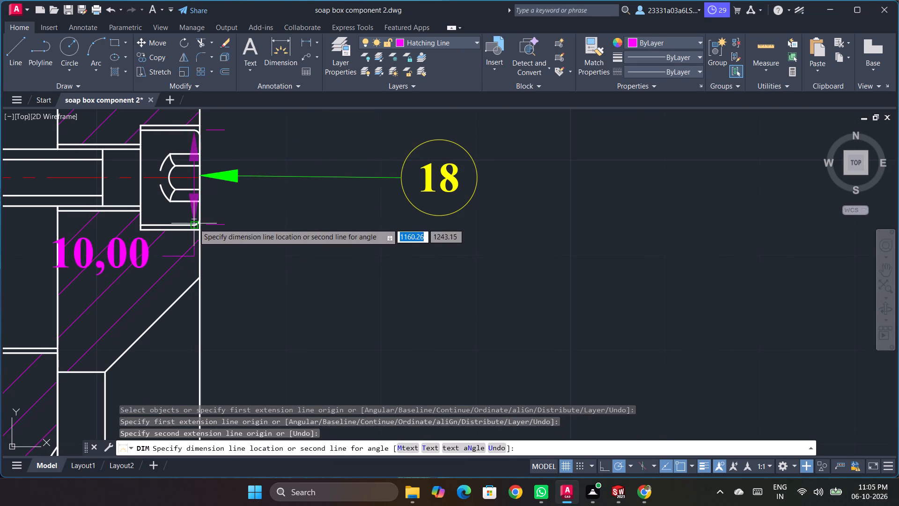
pyautogui.click(268, 166)
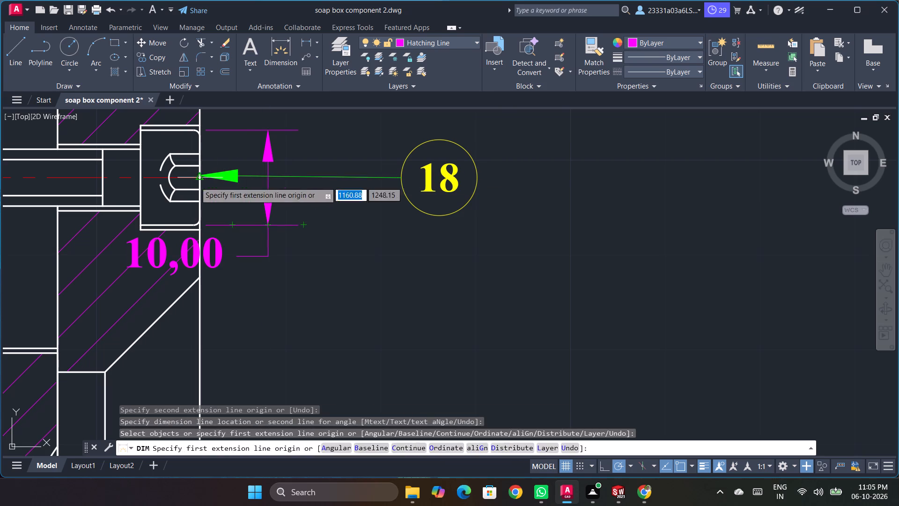
# Dimension the shank diameter of fastener 18, placing the dimension line between the head dimension and the number balloon.
pyautogui.click(103, 148)
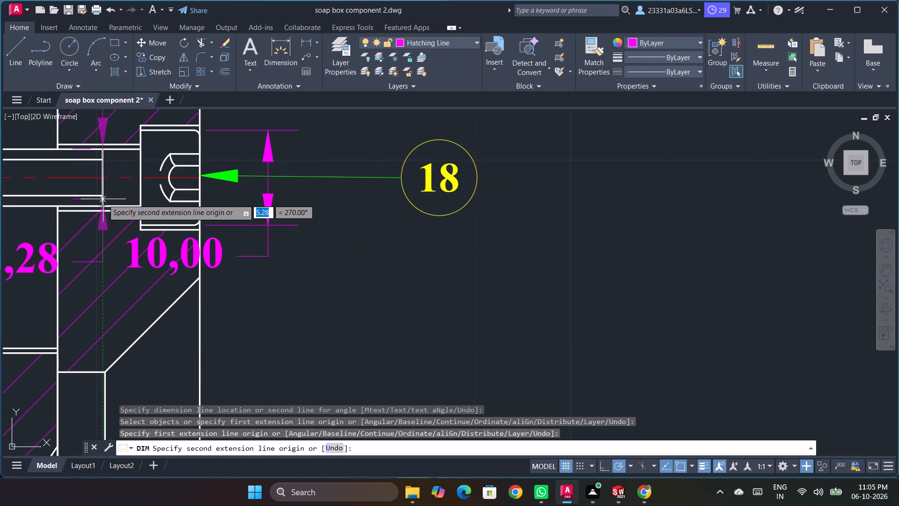
pyautogui.click(103, 206)
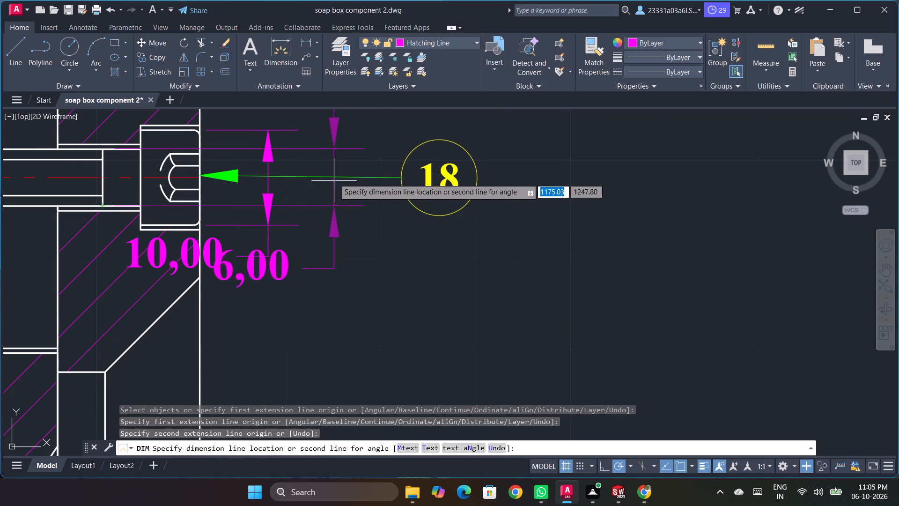
pyautogui.click(371, 181)
pyautogui.scroll(2, 472, 320)
pyautogui.scroll(-2, 469, 317)
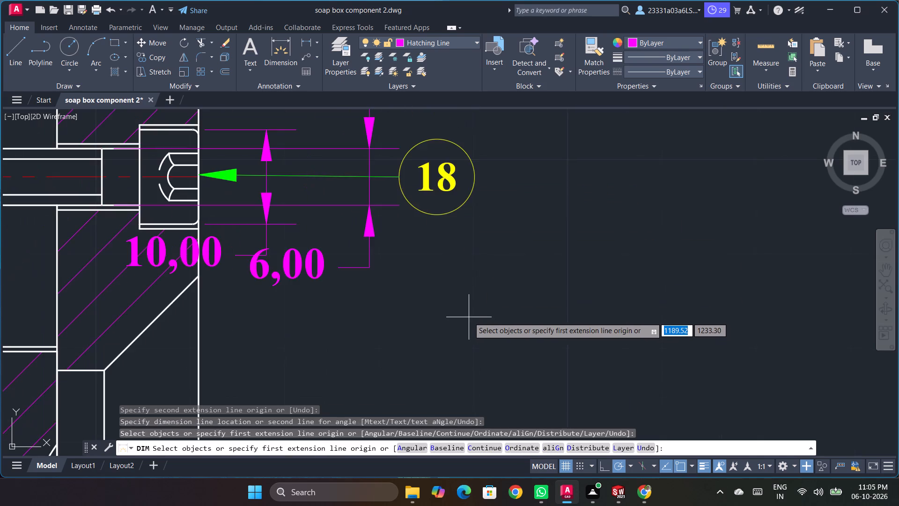
# Examine the dimensioned fastener 18 and the overall sheet, and recheck fastener 20 in Section B-B.
pyautogui.scroll(-2, 466, 311)
pyautogui.scroll(1, 408, 252)
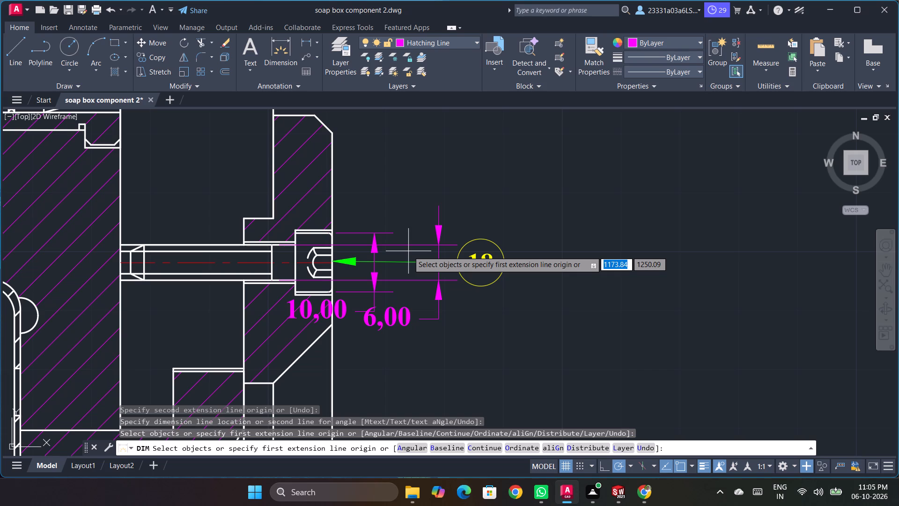
pyautogui.scroll(-3, 422, 0)
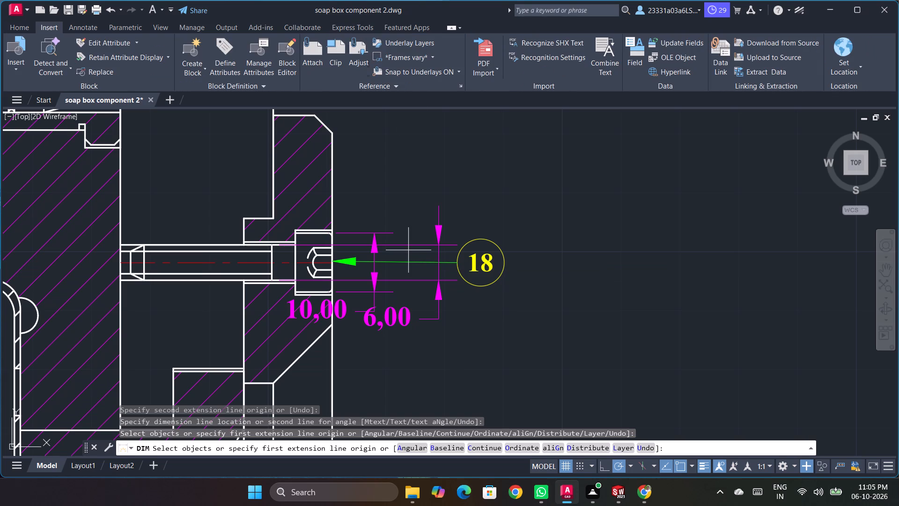
pyautogui.scroll(-7, 323, 240)
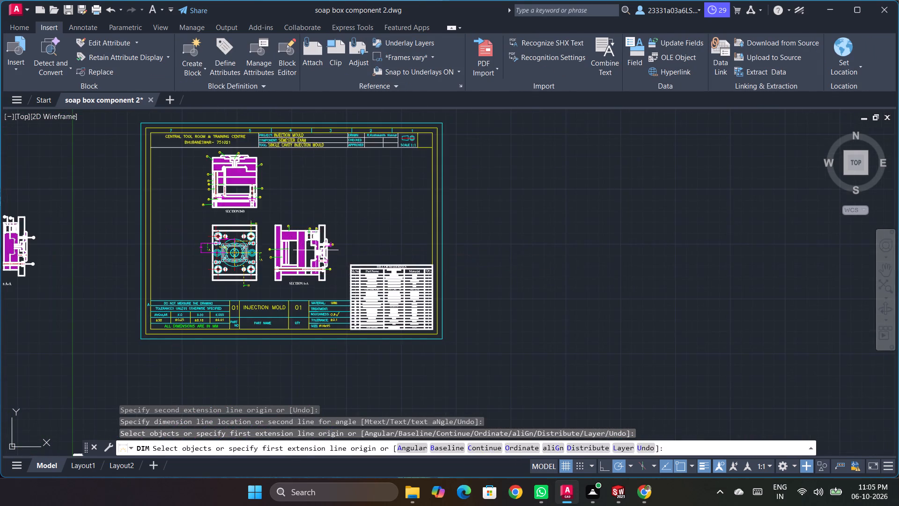
pyautogui.scroll(3, 199, 153)
pyautogui.scroll(2, 352, 324)
pyautogui.scroll(1, 319, 389)
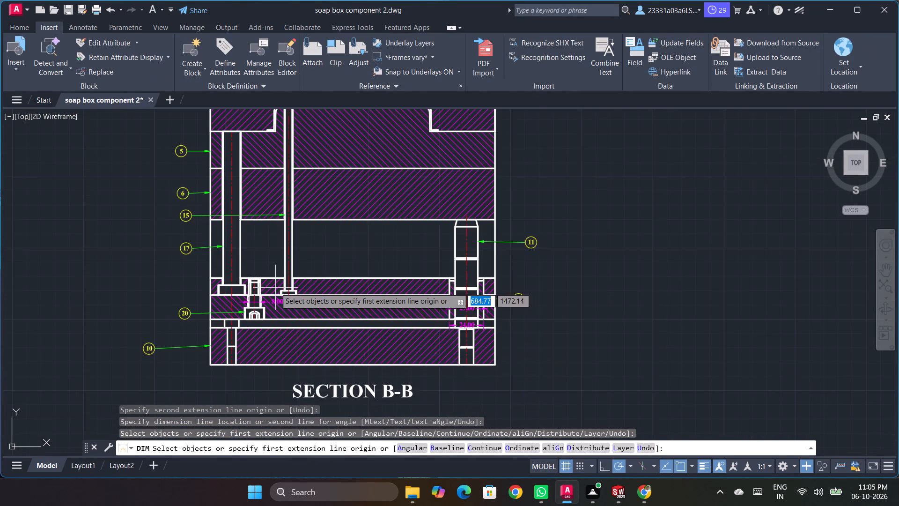
pyautogui.scroll(2, 273, 288)
pyautogui.scroll(1, 279, 356)
pyautogui.scroll(1, 272, 314)
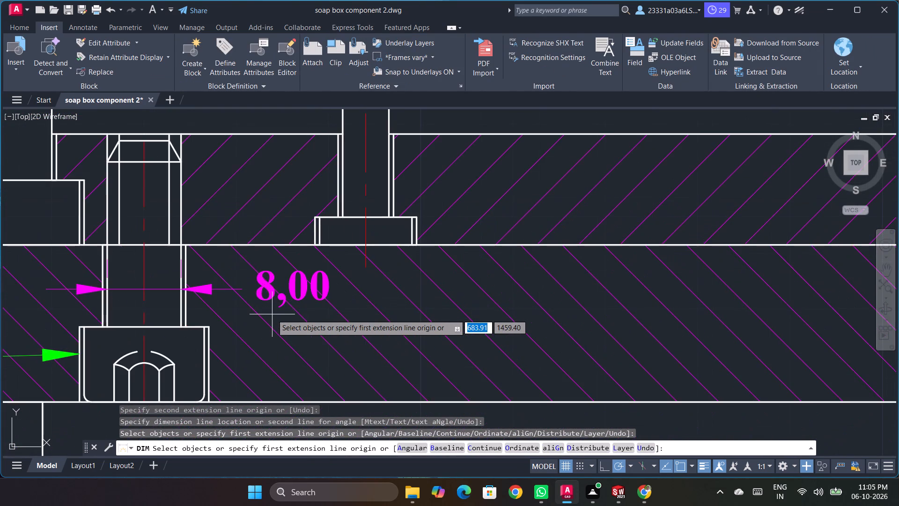
# Examine fastener 20 in Section B-B, from its socket head to its chamfered end, along with the surrounding plates and existing shank dimension.
pyautogui.scroll(-2, 273, 314)
pyautogui.scroll(-1, 258, 271)
pyautogui.scroll(2, 267, 369)
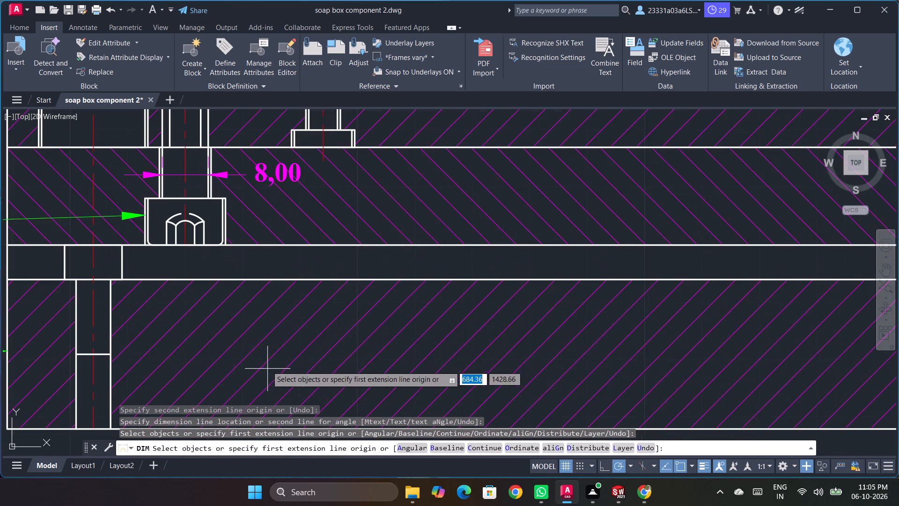
pyautogui.scroll(-1, 198, 208)
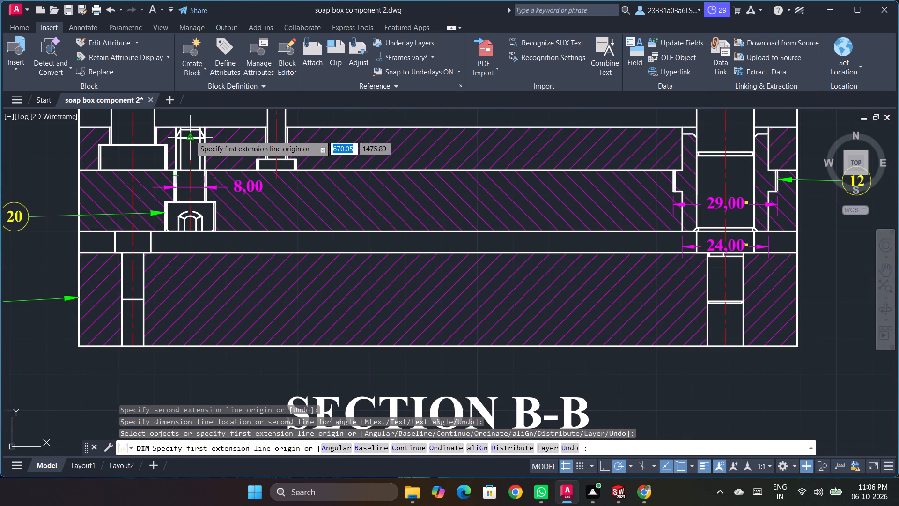
pyautogui.scroll(1, 190, 135)
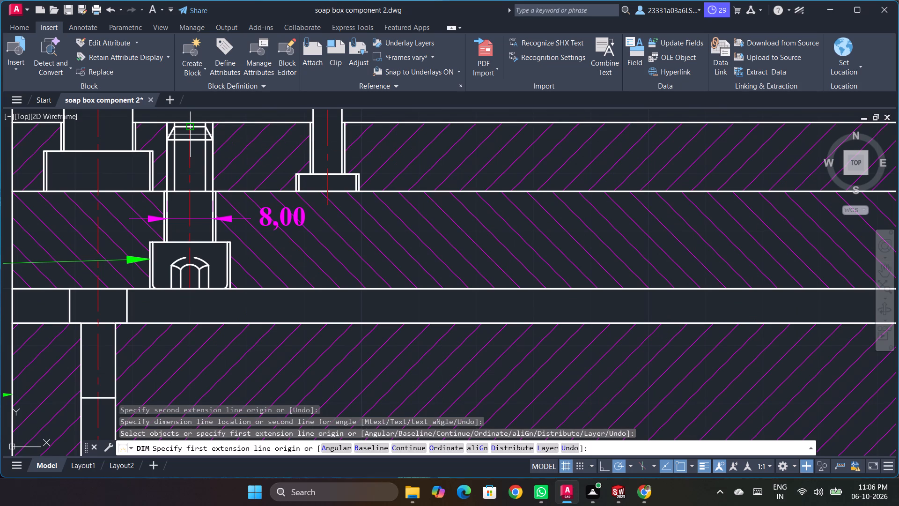
pyautogui.scroll(-1, 230, 341)
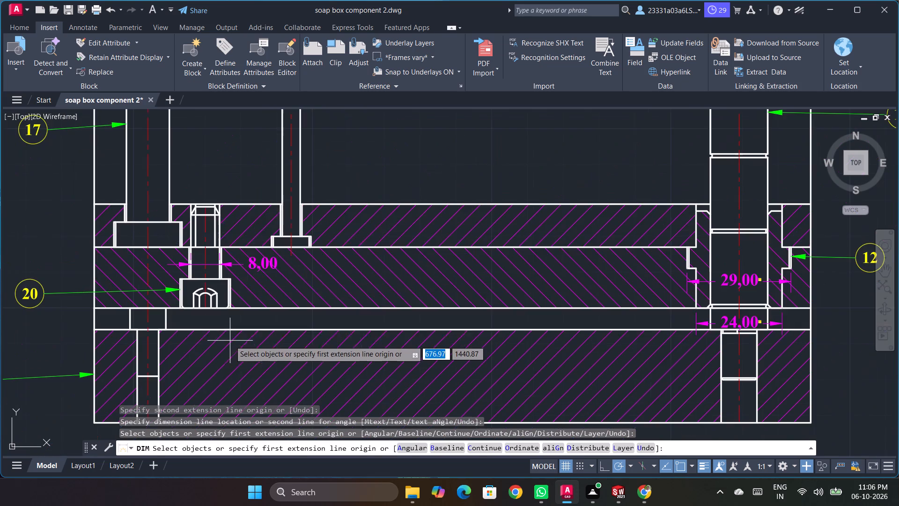
pyautogui.scroll(1, 197, 214)
pyautogui.scroll(1, 226, 276)
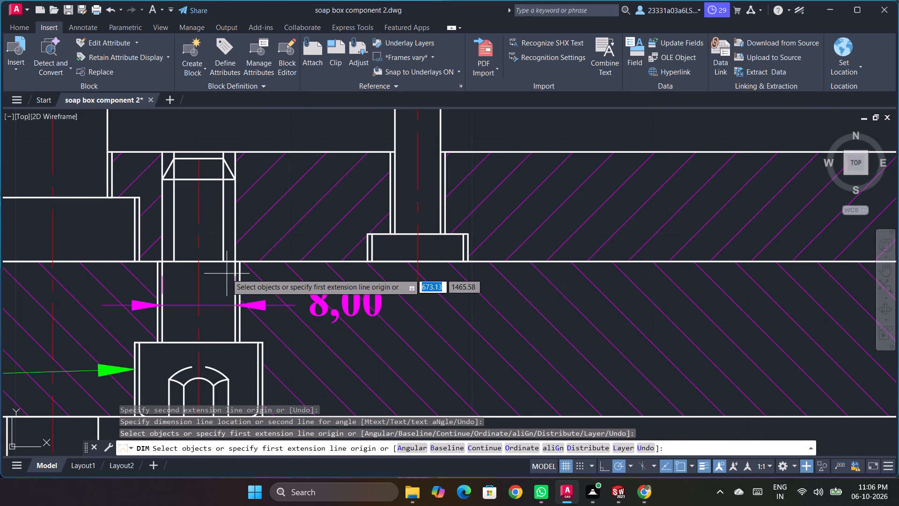
pyautogui.scroll(-1, 227, 273)
pyautogui.scroll(1, 250, 325)
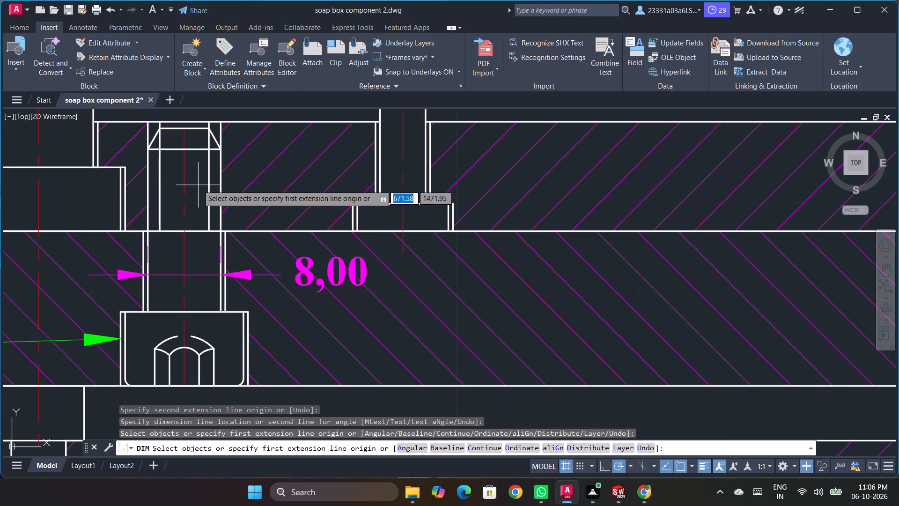
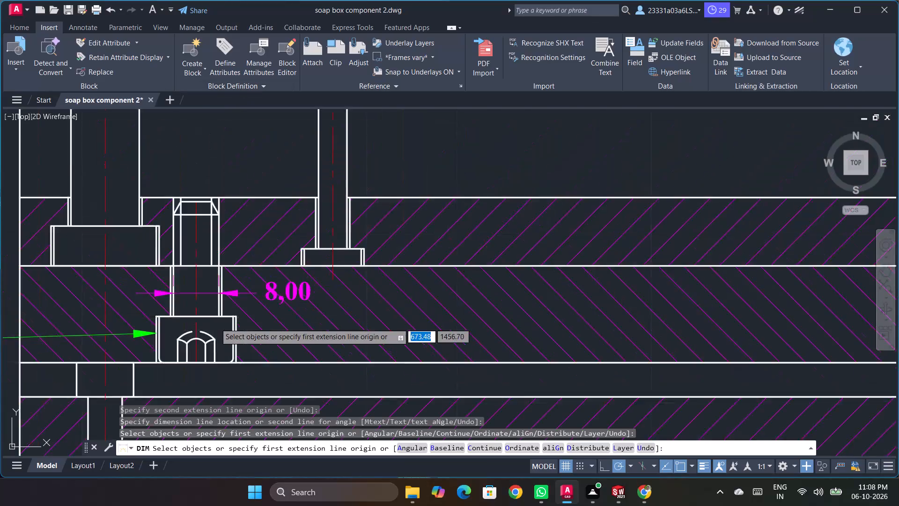
# Examine the plan view below Section B-B, checking the upper-left holes around the cavity outline and their existing position dimensions.
pyautogui.scroll(-2, 183, 275)
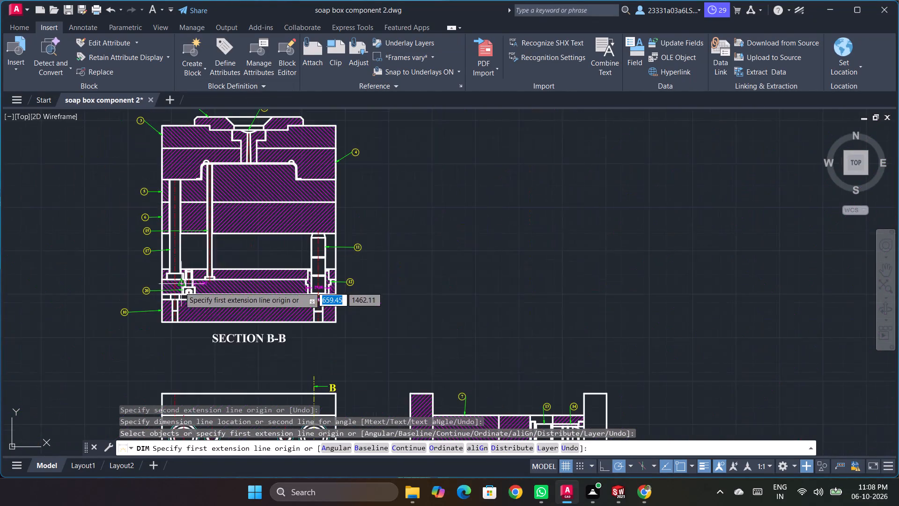
pyautogui.scroll(-2, 148, 262)
pyautogui.scroll(3, 178, 372)
pyautogui.scroll(-1, 106, 256)
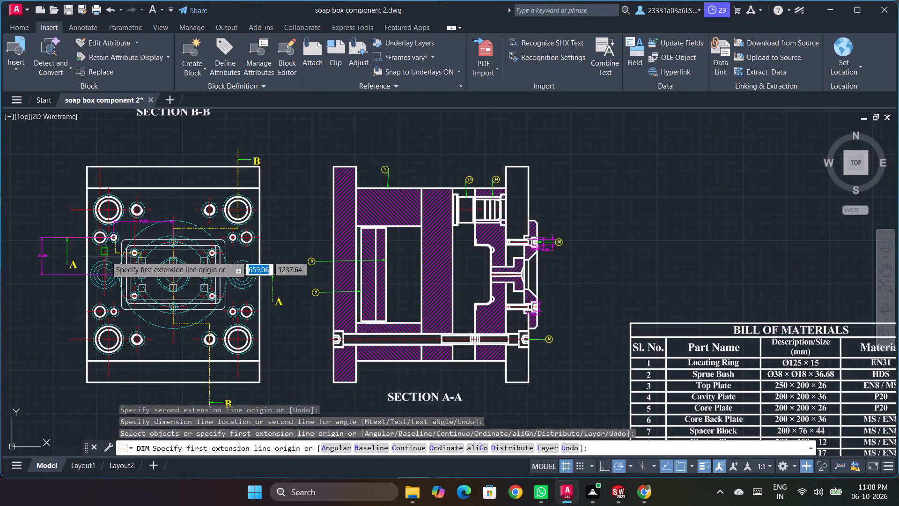
pyautogui.scroll(2, 94, 252)
pyautogui.scroll(-1, 90, 253)
pyautogui.scroll(2, 29, 228)
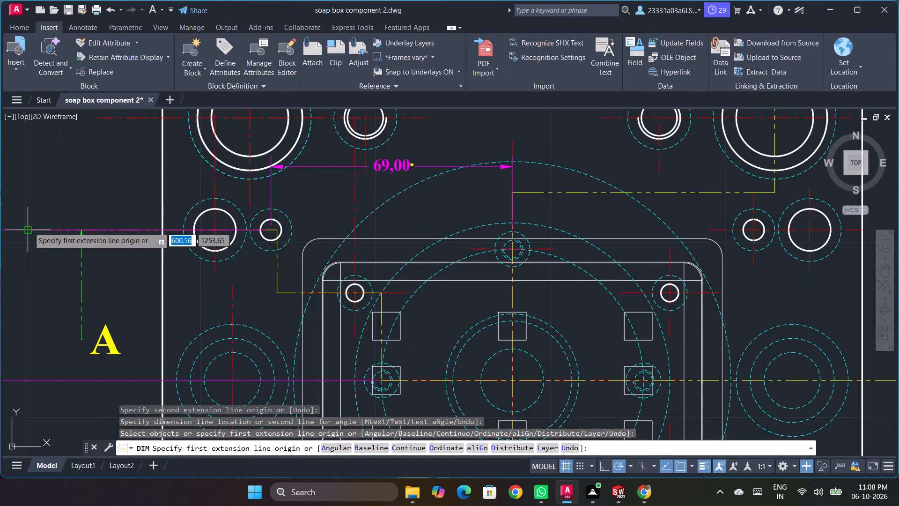
pyautogui.scroll(-2, 29, 227)
pyautogui.scroll(1, 0, 228)
pyautogui.scroll(-1, 679, 387)
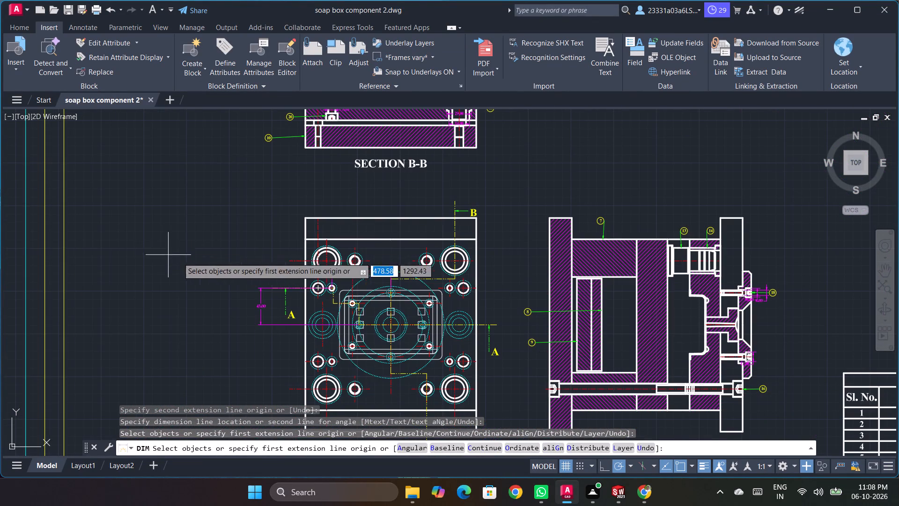
pyautogui.scroll(1, 354, 311)
pyautogui.scroll(2, 306, 224)
pyautogui.scroll(-1, 330, 269)
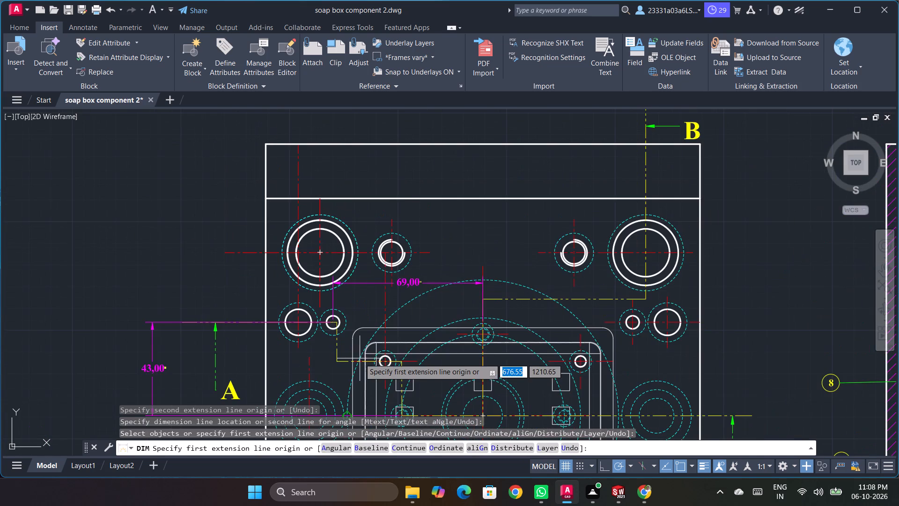
pyautogui.scroll(2, 360, 359)
pyautogui.scroll(-1, 361, 360)
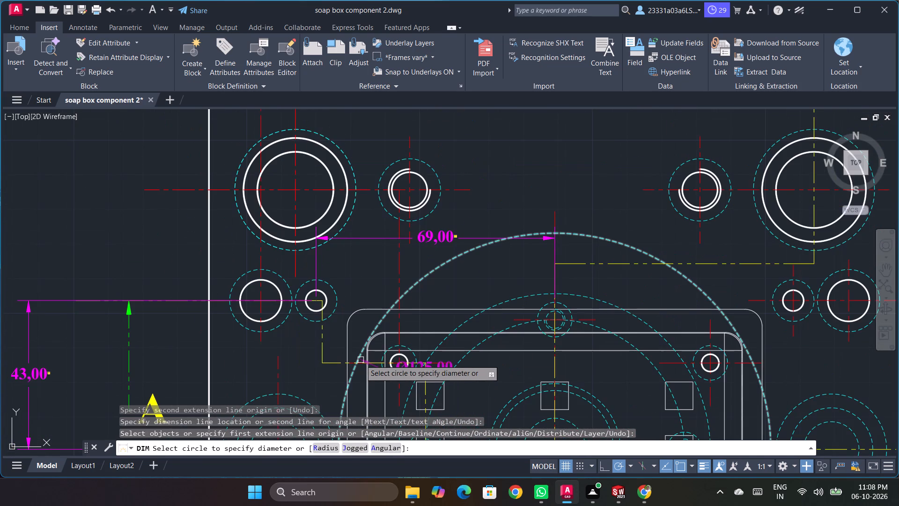
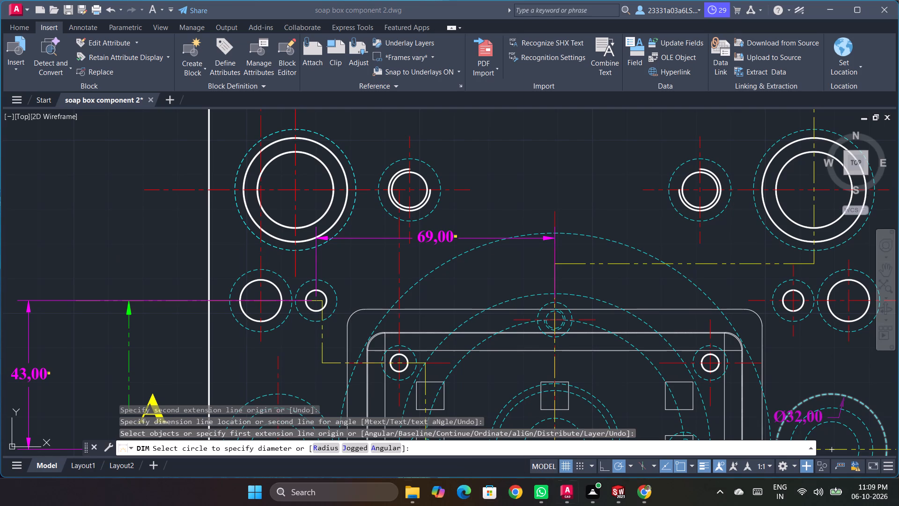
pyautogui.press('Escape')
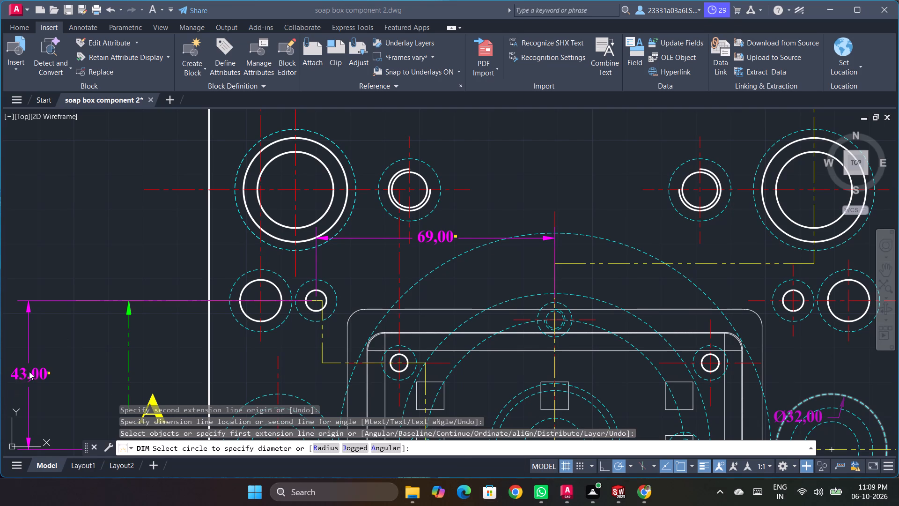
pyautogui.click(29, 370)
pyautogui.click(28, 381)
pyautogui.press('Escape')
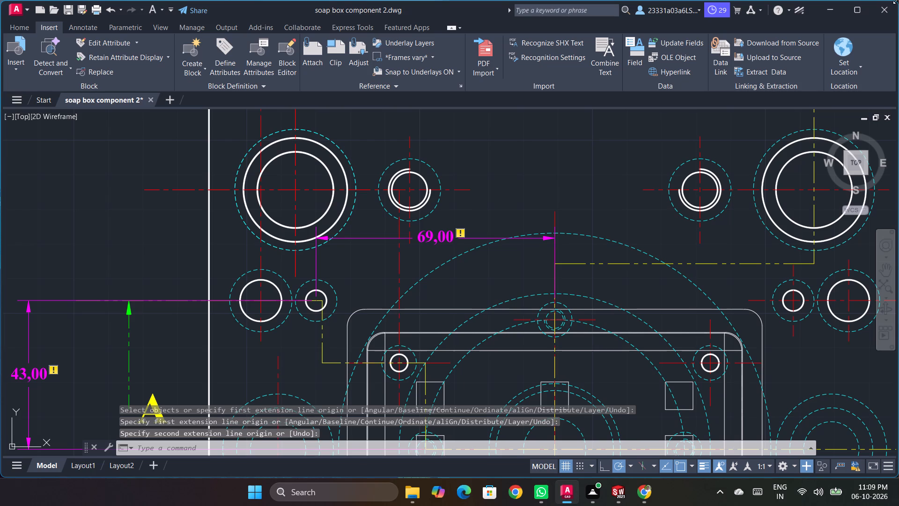
# Close AutoCAD along with the soap box component 2 drawing.
pyautogui.click(878, 7)
pyautogui.click(490, 273)
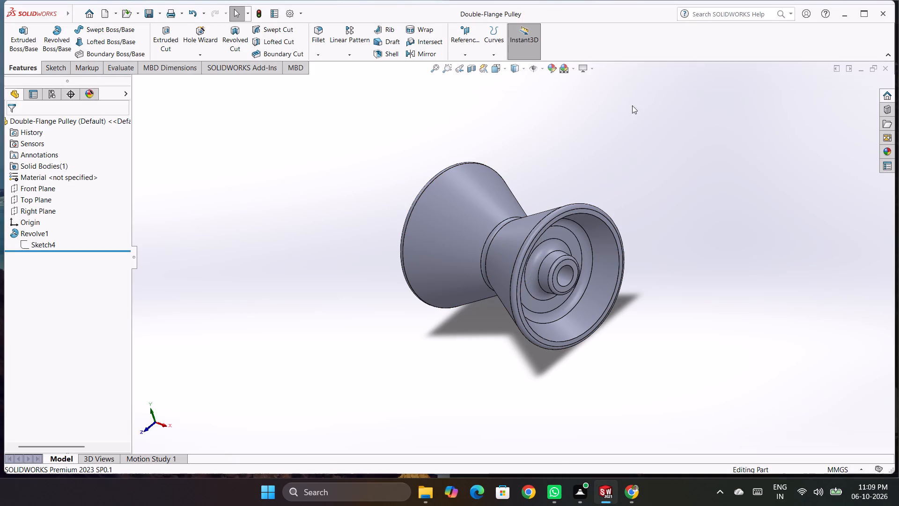
# In SOLIDWORKS, display the dimensions of the Double-Flange Pulley's revolve profile, Sketch4, in the Front view.
pyautogui.middleClick(643, 156)
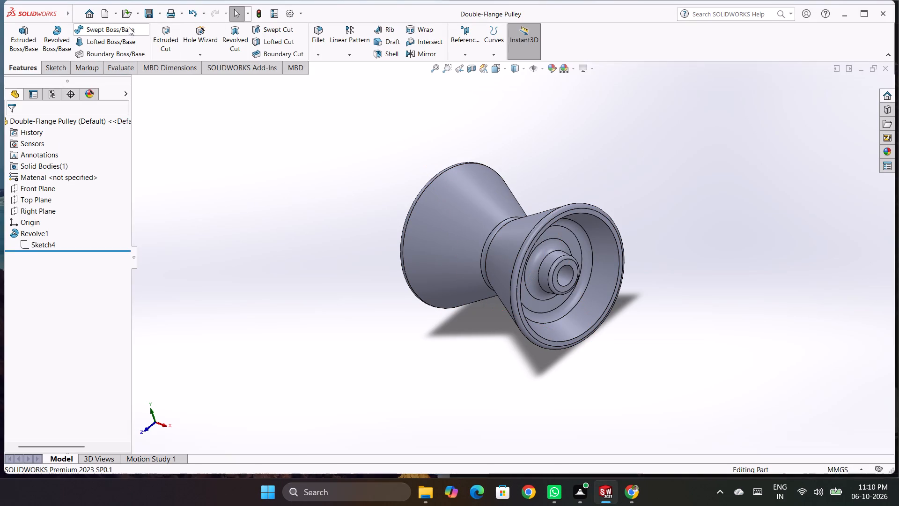
pyautogui.click(31, 239)
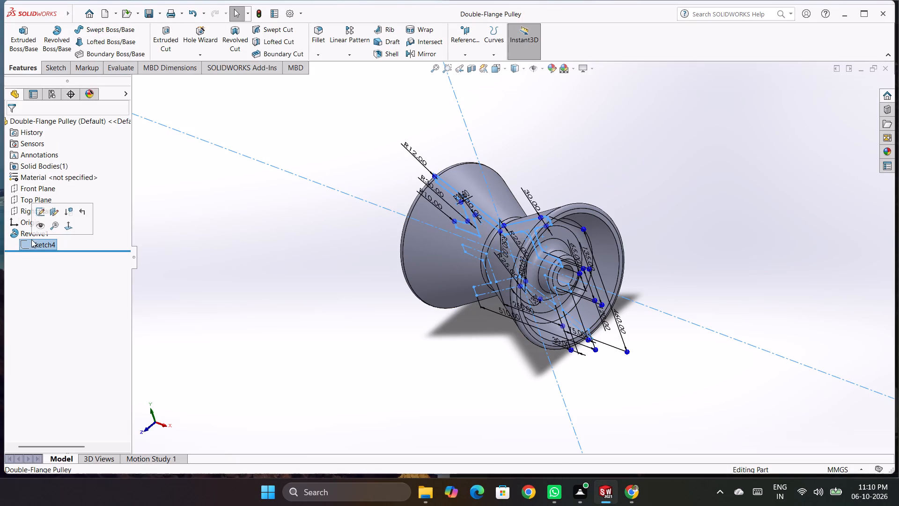
pyautogui.hotkey('ctrl', '1')
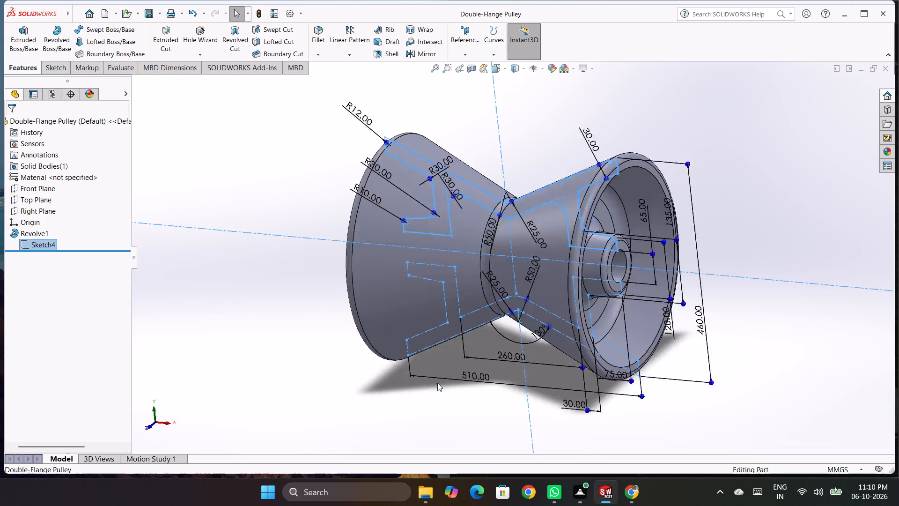
pyautogui.scroll(4, 453, 357)
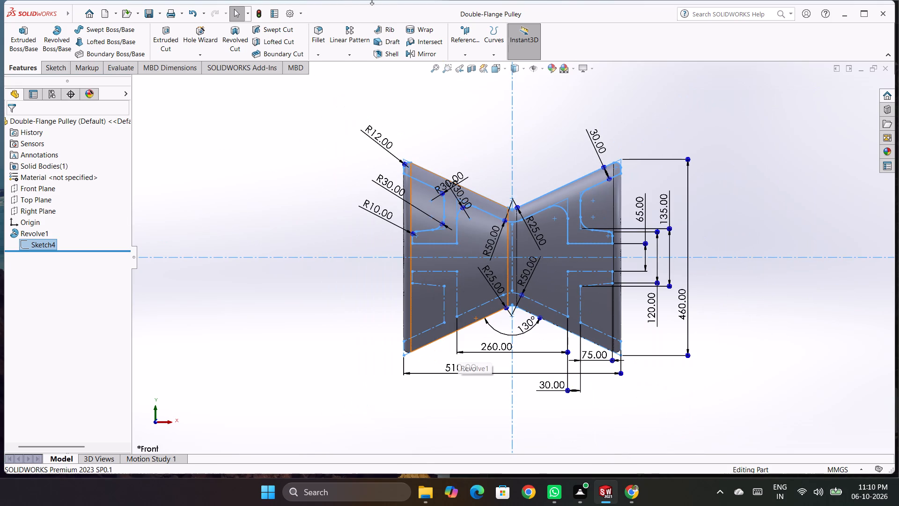
# Save the Double-Flange Pulley part.
pyautogui.keyDown('ctrl'); pyautogui.click(262, 71); pyautogui.keyUp('ctrl')
pyautogui.hotkey('ctrl', 's')
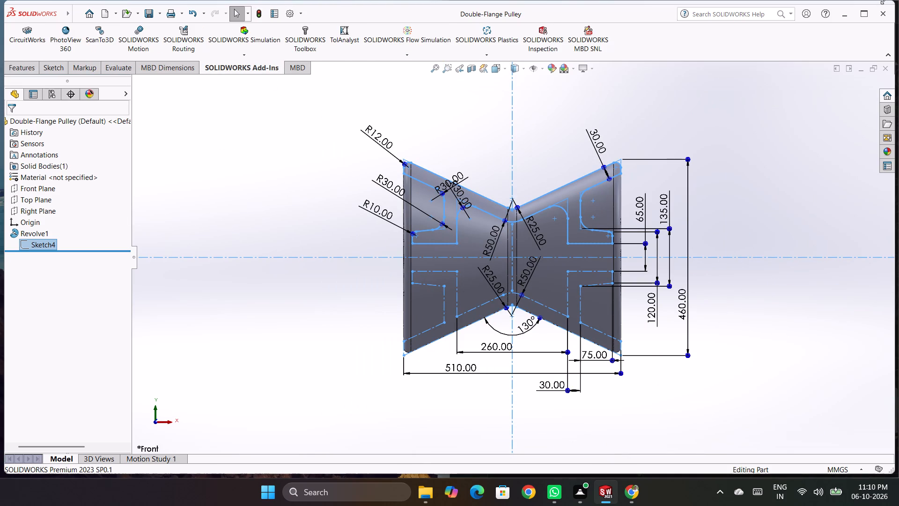